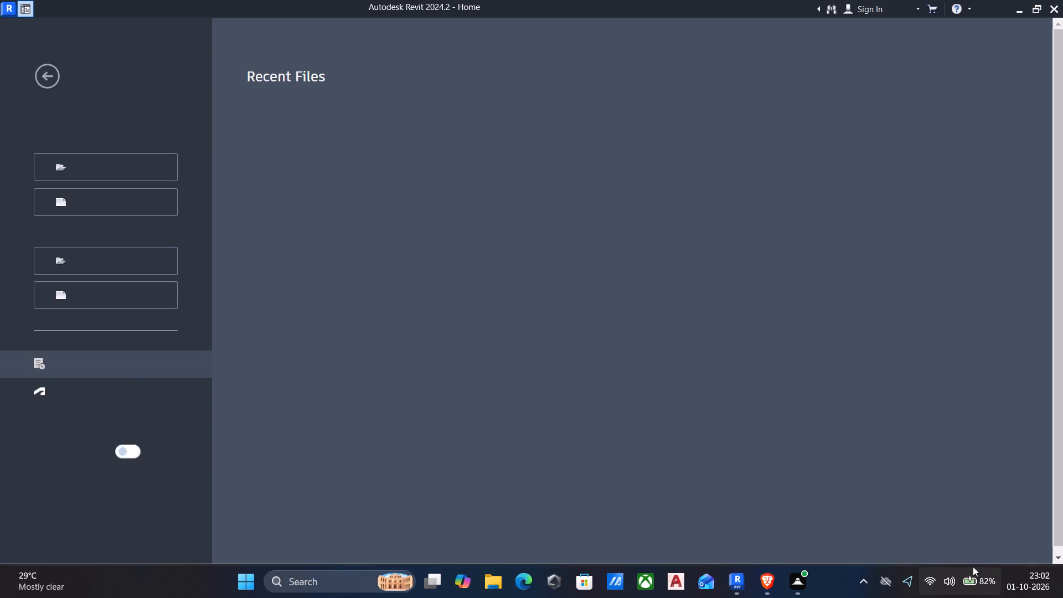
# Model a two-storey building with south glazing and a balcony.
# Create a new project from the default template.
pyautogui.click(112, 205)
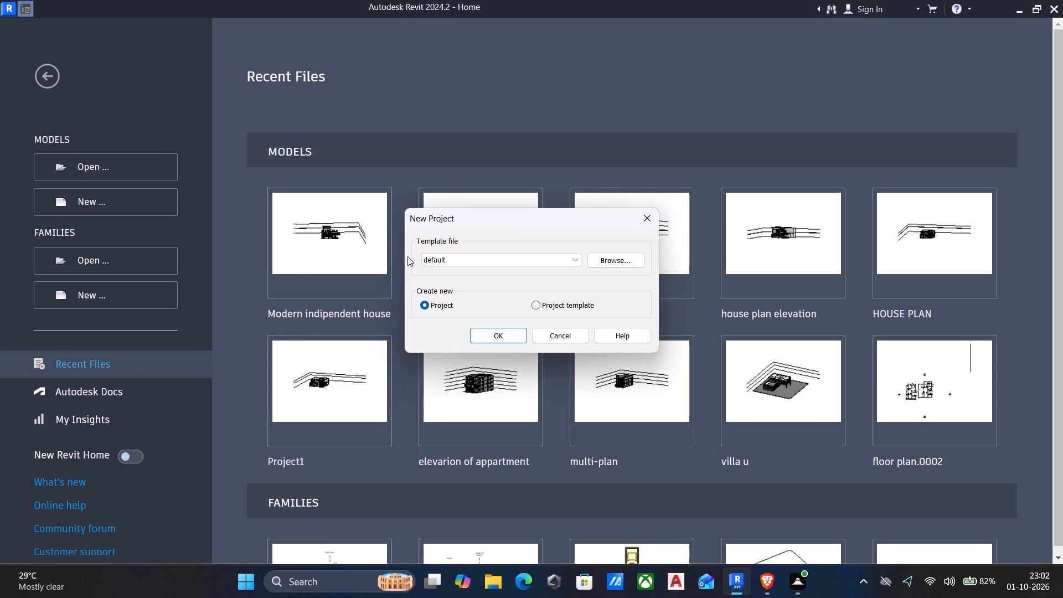
pyautogui.click(489, 328)
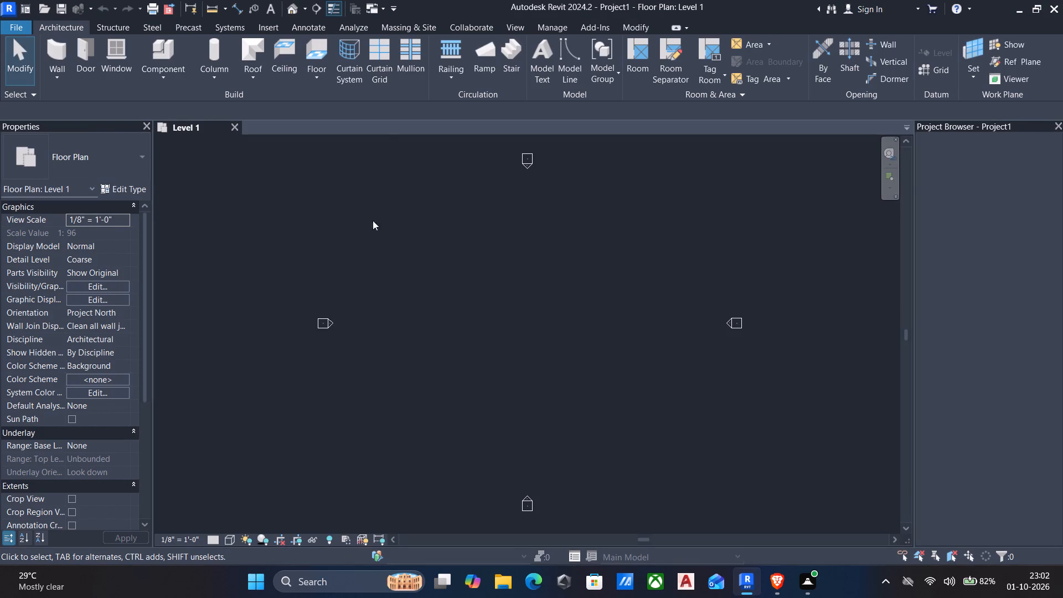
# Set the project's length units to round to the nearest 1/4" in feet and fractional inches.
pyautogui.scroll(2, 527, 320)
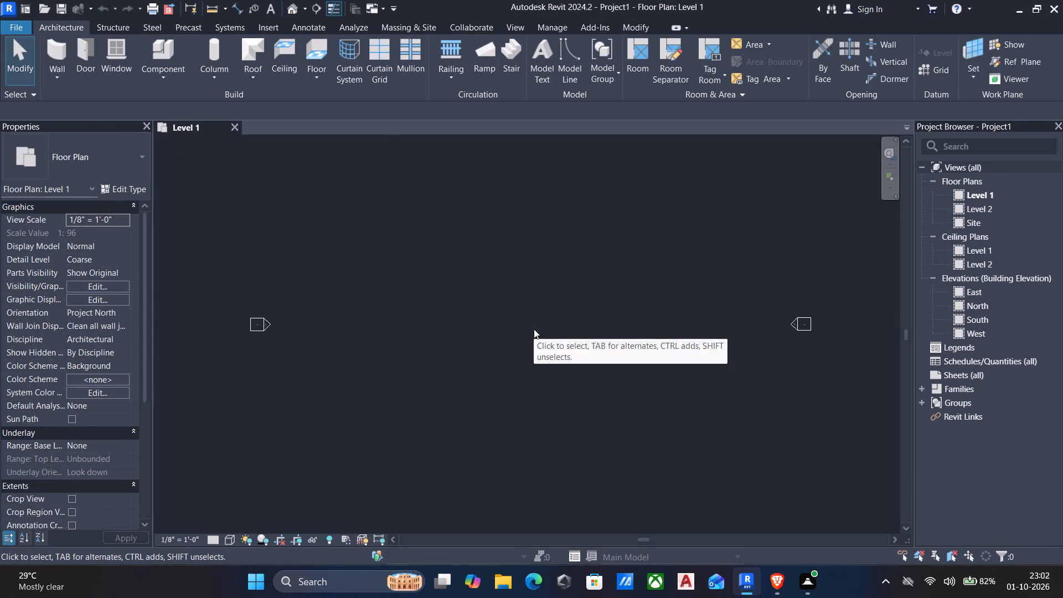
pyautogui.write('un')
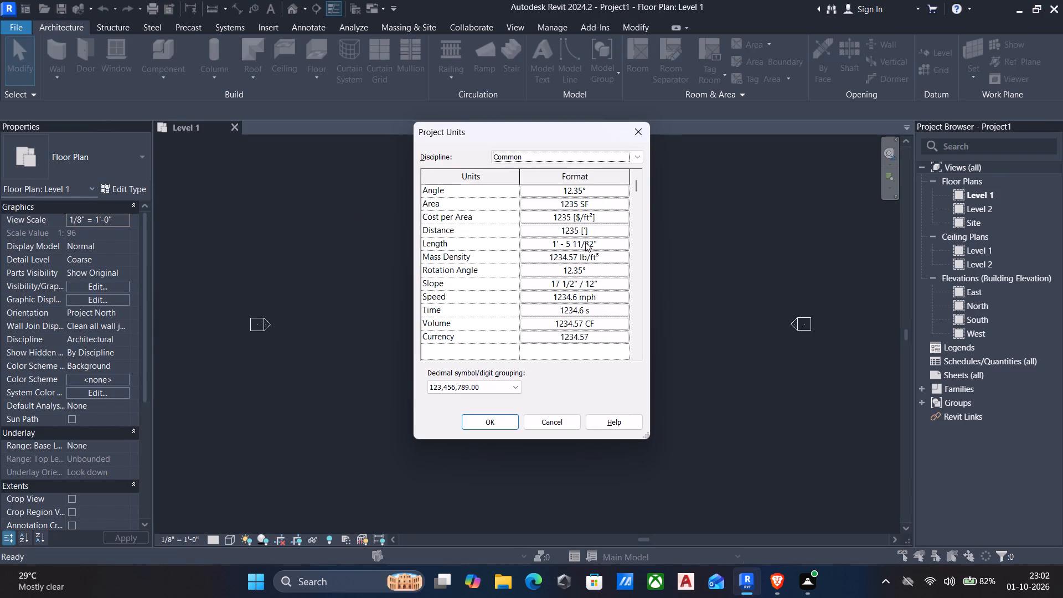
pyautogui.click(590, 244)
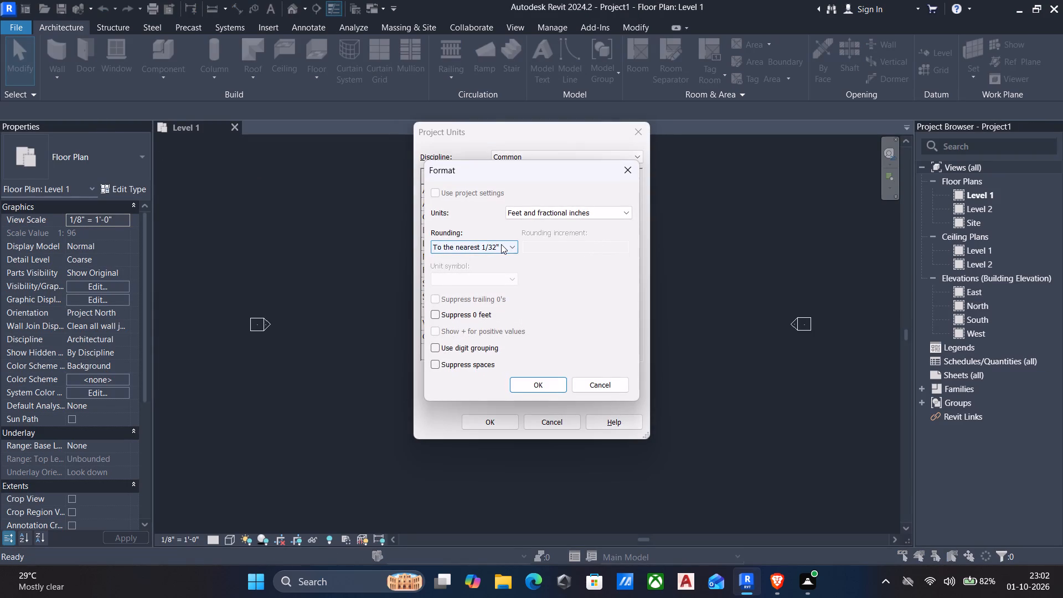
pyautogui.click(501, 244)
pyautogui.click(483, 290)
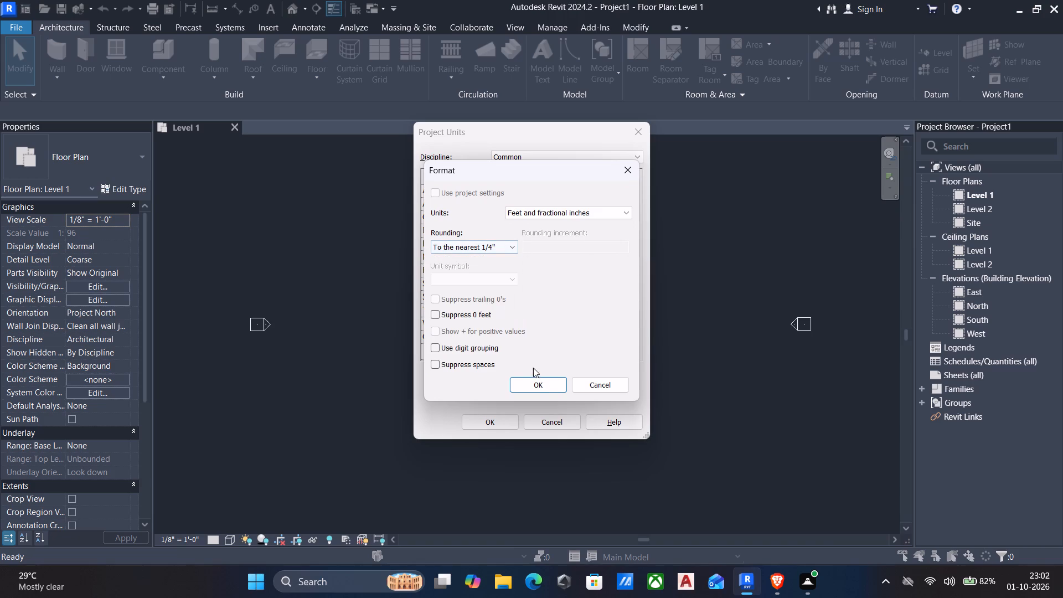
pyautogui.click(535, 383)
pyautogui.click(493, 419)
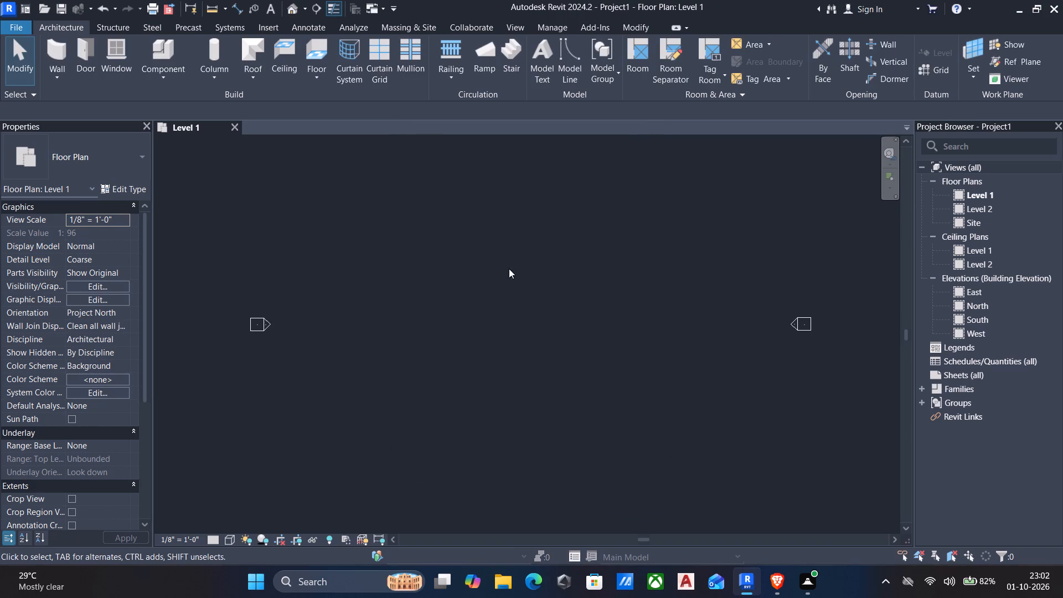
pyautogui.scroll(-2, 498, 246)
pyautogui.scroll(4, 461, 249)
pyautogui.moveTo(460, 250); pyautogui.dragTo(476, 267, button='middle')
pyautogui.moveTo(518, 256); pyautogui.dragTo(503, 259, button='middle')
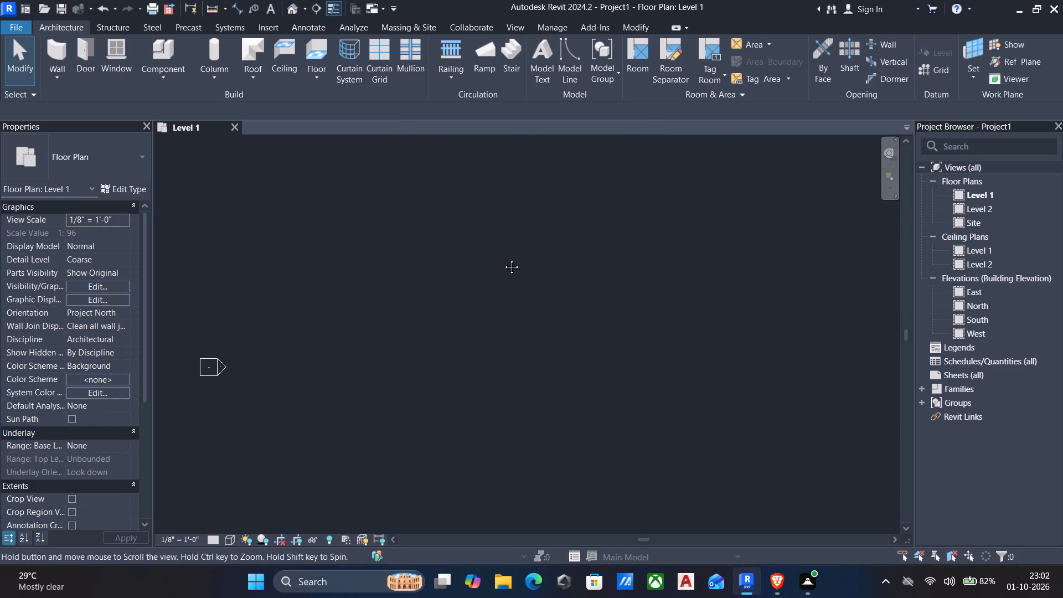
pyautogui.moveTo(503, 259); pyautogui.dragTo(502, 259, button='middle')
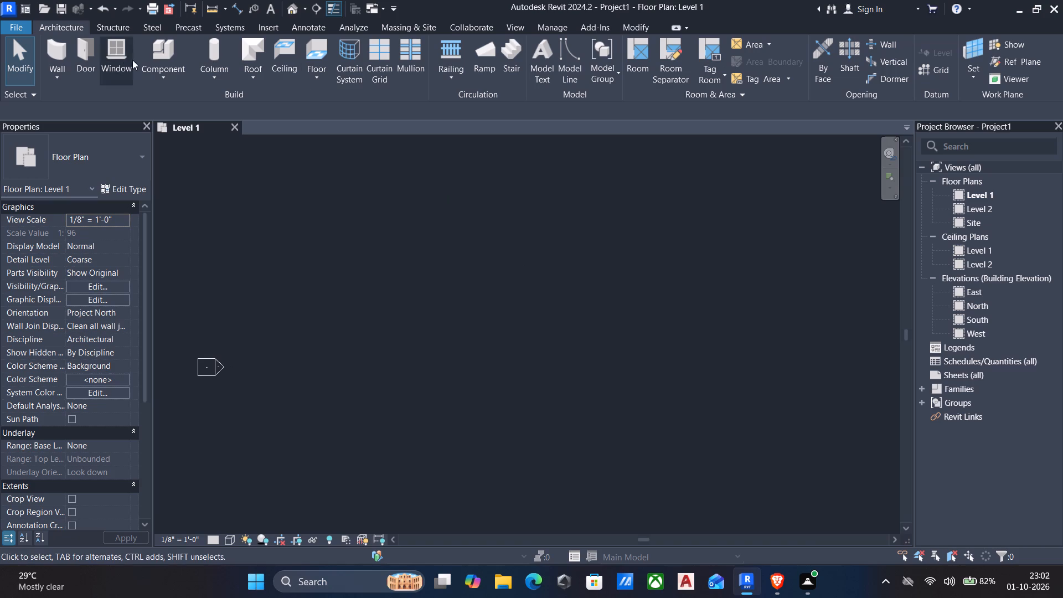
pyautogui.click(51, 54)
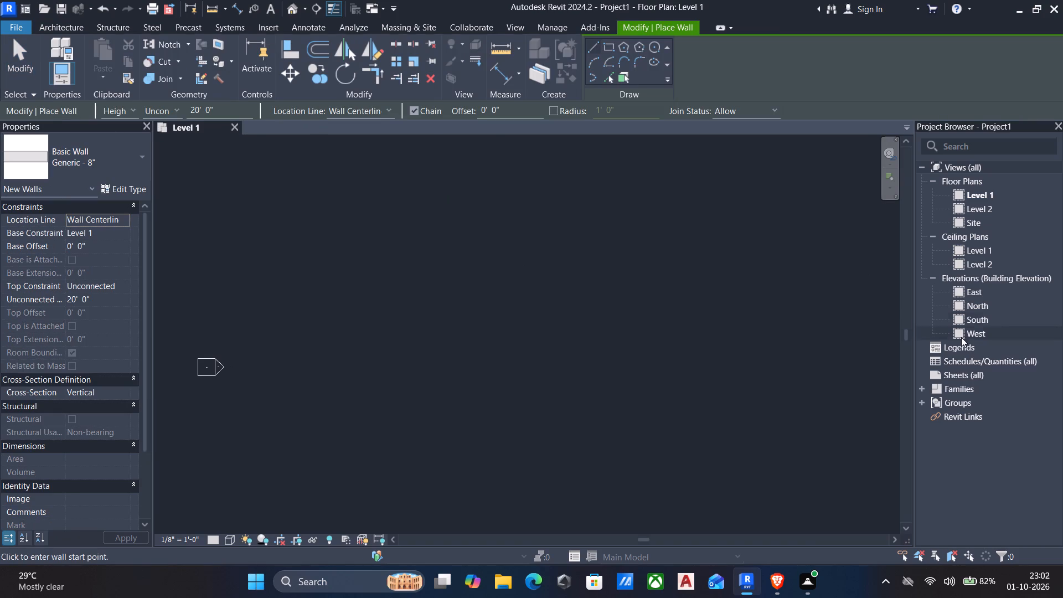
# In the South elevation, draw a full-width level above Level 2 with a 0' 6" offset, at about 12' elevation.
pyautogui.doubleClick(979, 316)
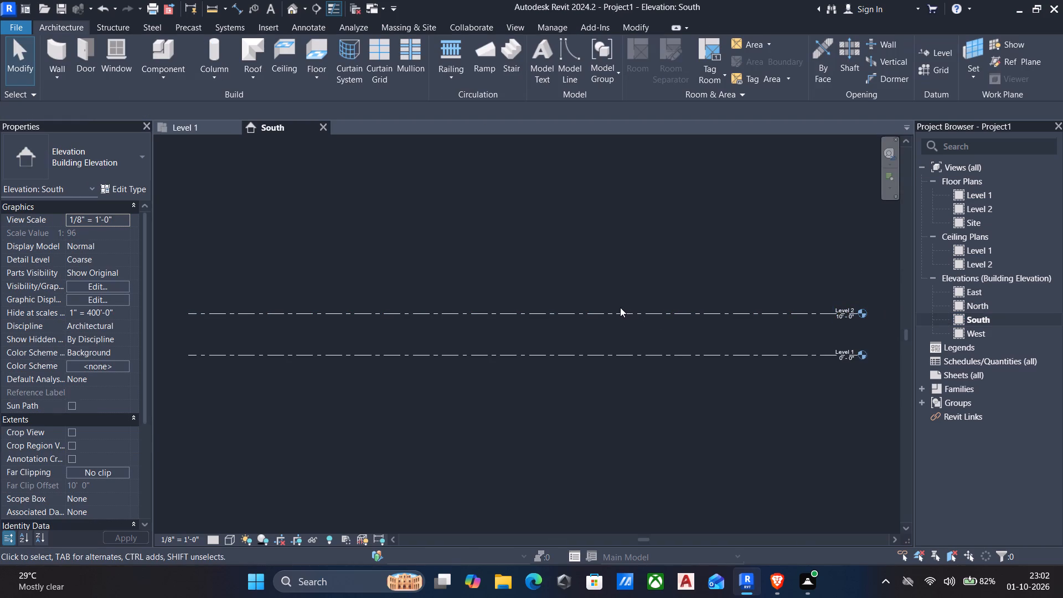
pyautogui.write('ll')
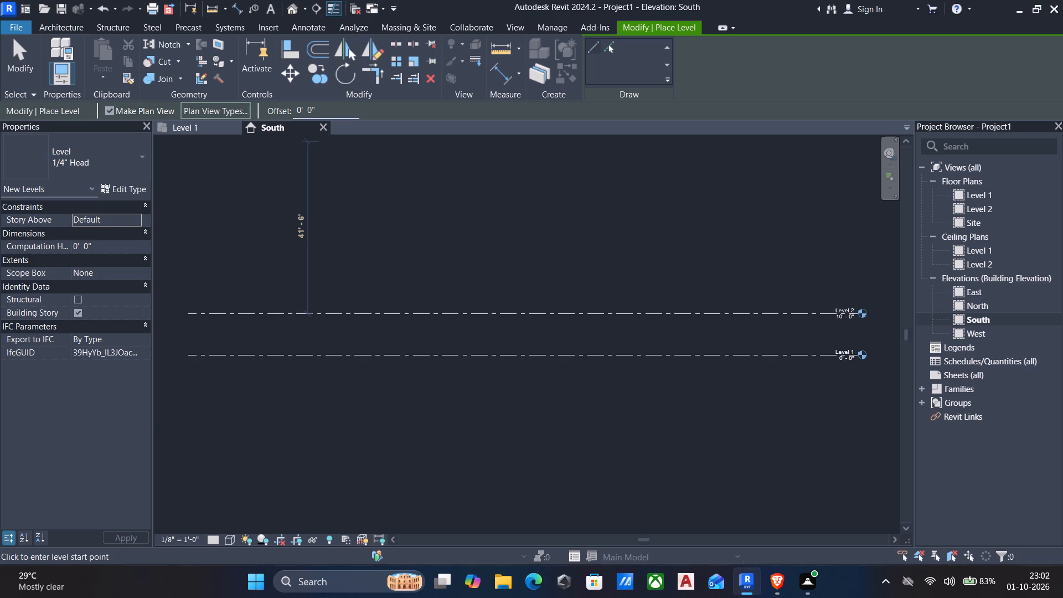
pyautogui.moveTo(322, 105); pyautogui.dragTo(190, 112)
pyautogui.write('6"')
pyautogui.press('Return')
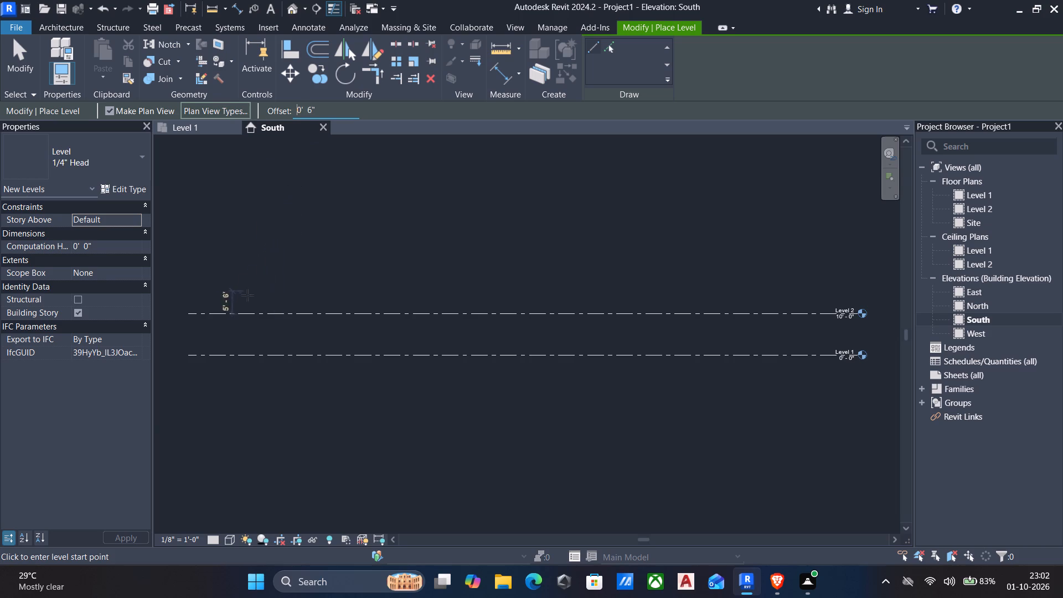
pyautogui.click(190, 307)
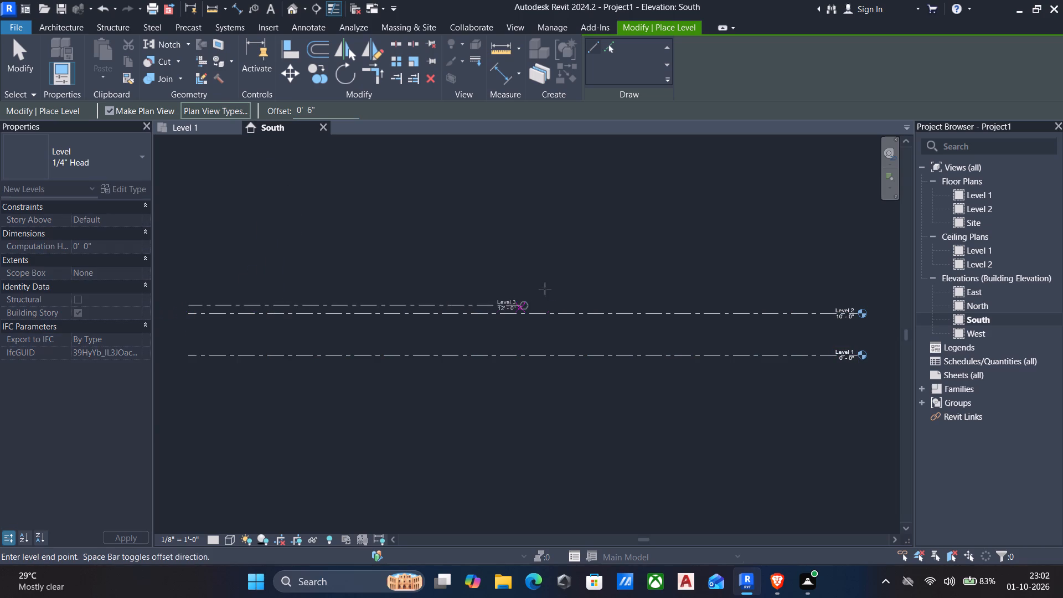
pyautogui.click(857, 285)
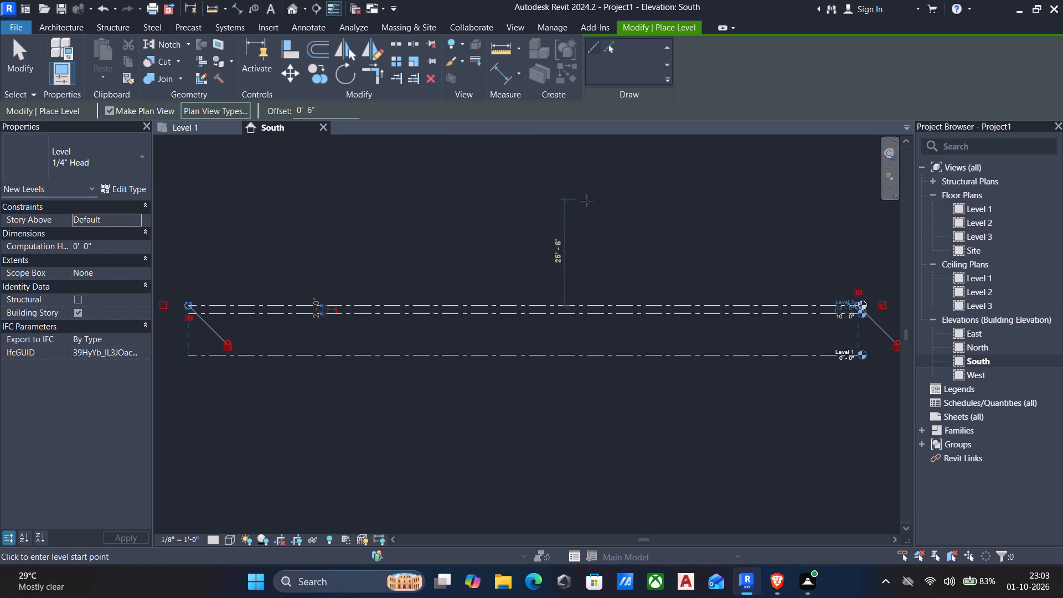
# Draw another full-width level offset 10' 0" above Level 3.
pyautogui.moveTo(332, 106); pyautogui.dragTo(161, 91)
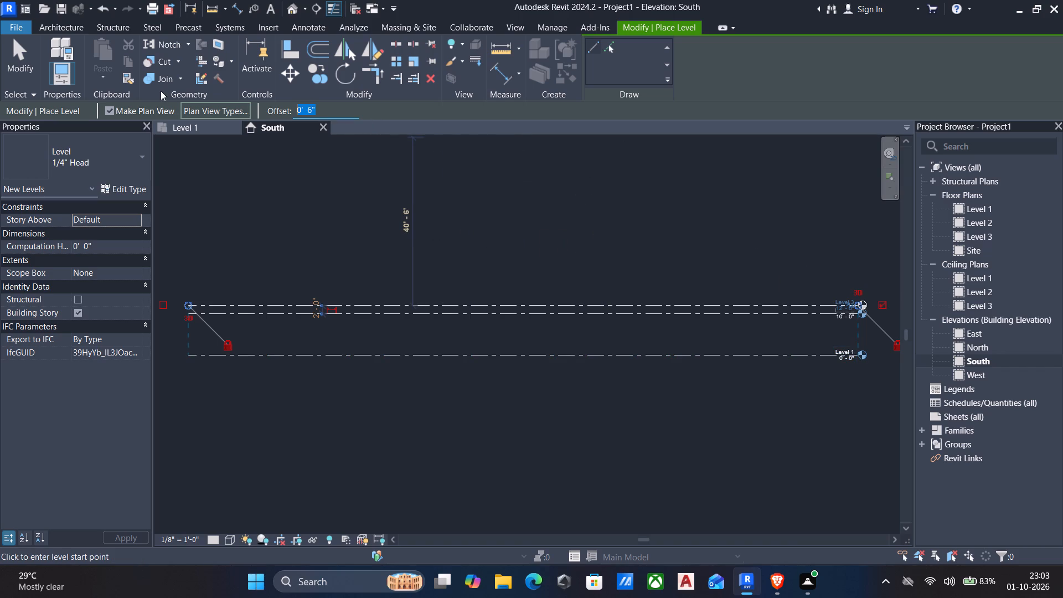
pyautogui.press('1')
pyautogui.write("0'")
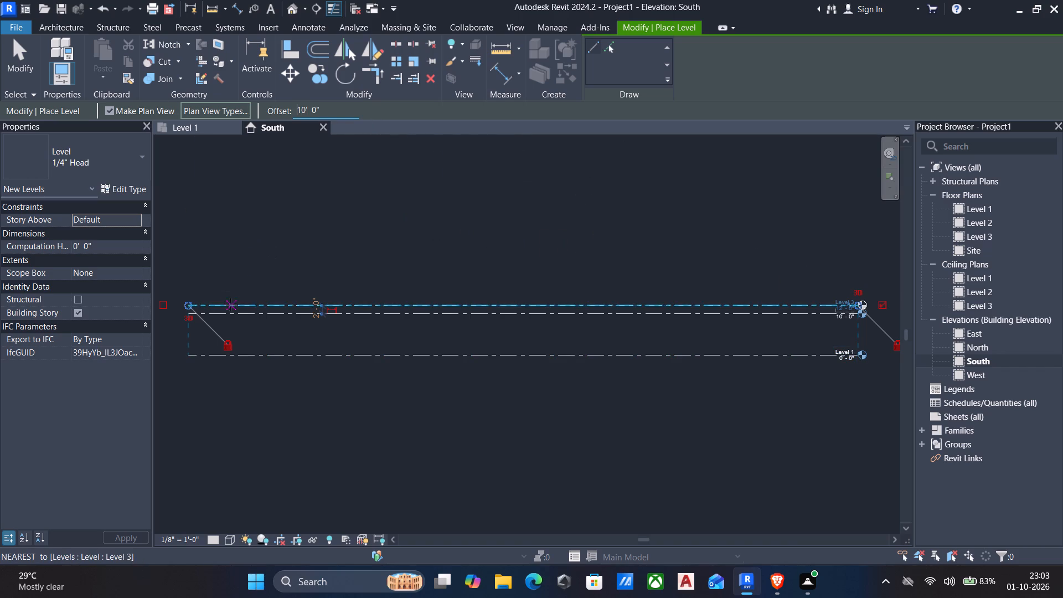
pyautogui.click(189, 303)
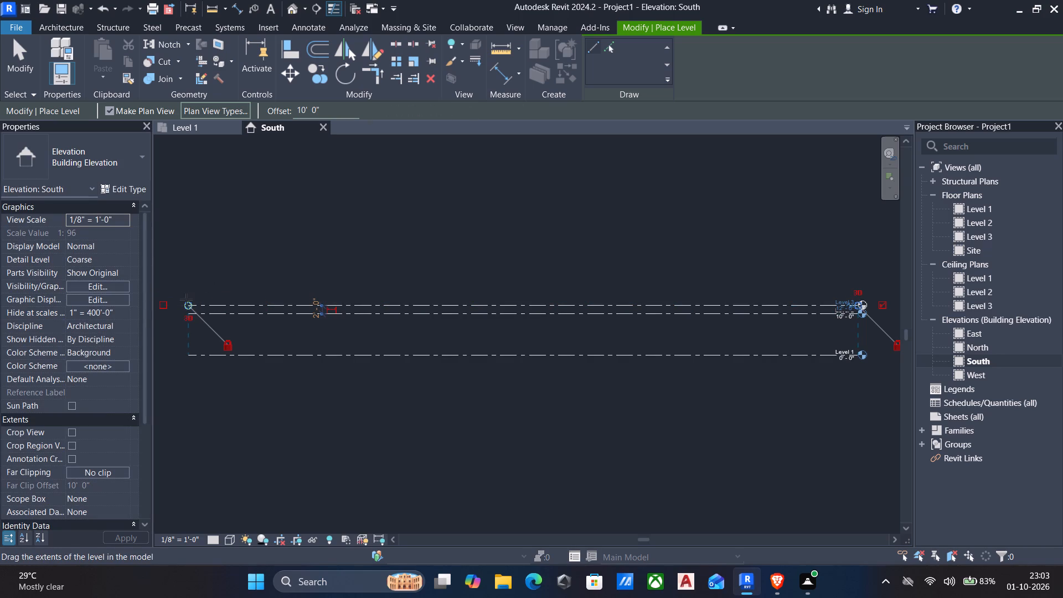
pyautogui.press('Escape')
pyautogui.click(186, 301)
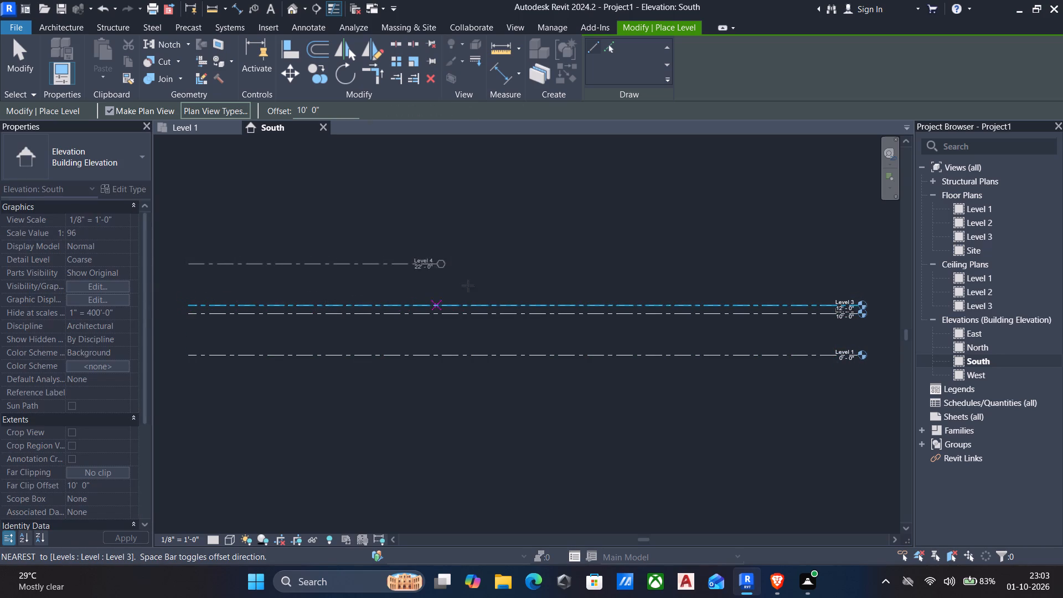
pyautogui.click(862, 292)
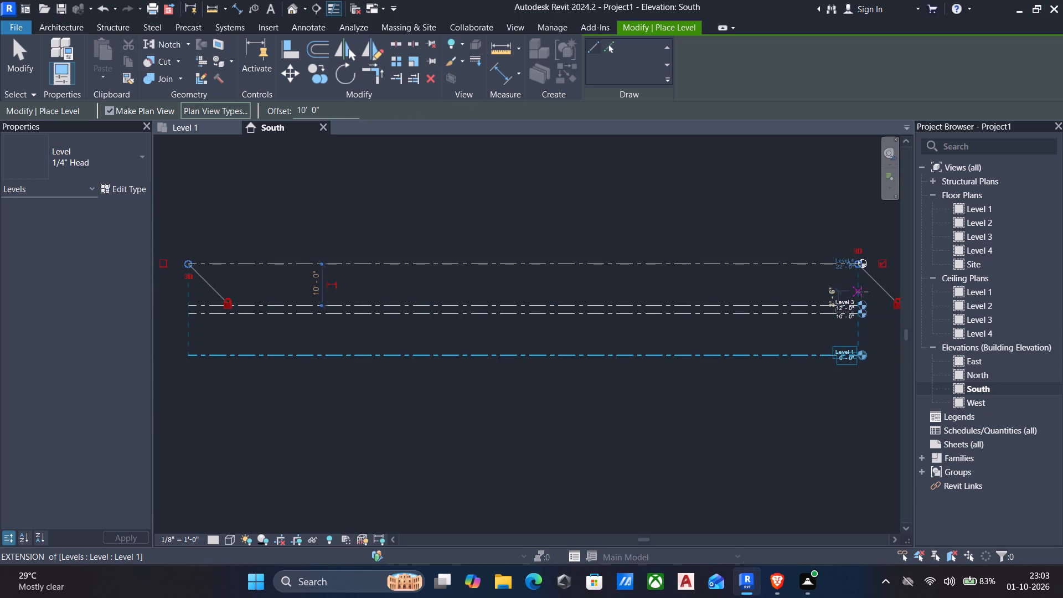
pyautogui.press('Escape')
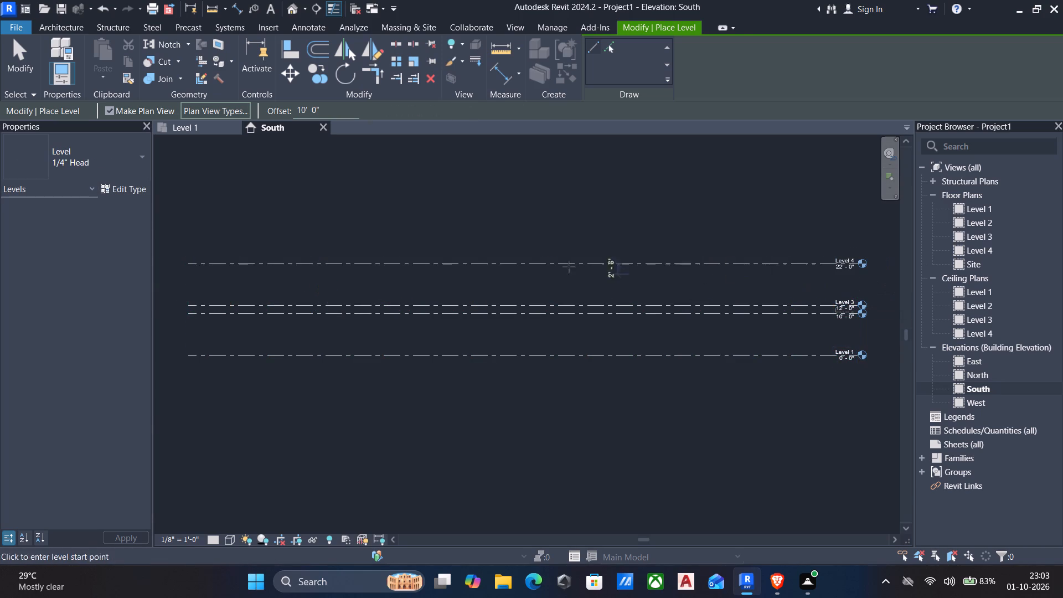
# Draw a full-width level offset 0' 6" above Level 4 and finish placing levels.
pyautogui.click(358, 106)
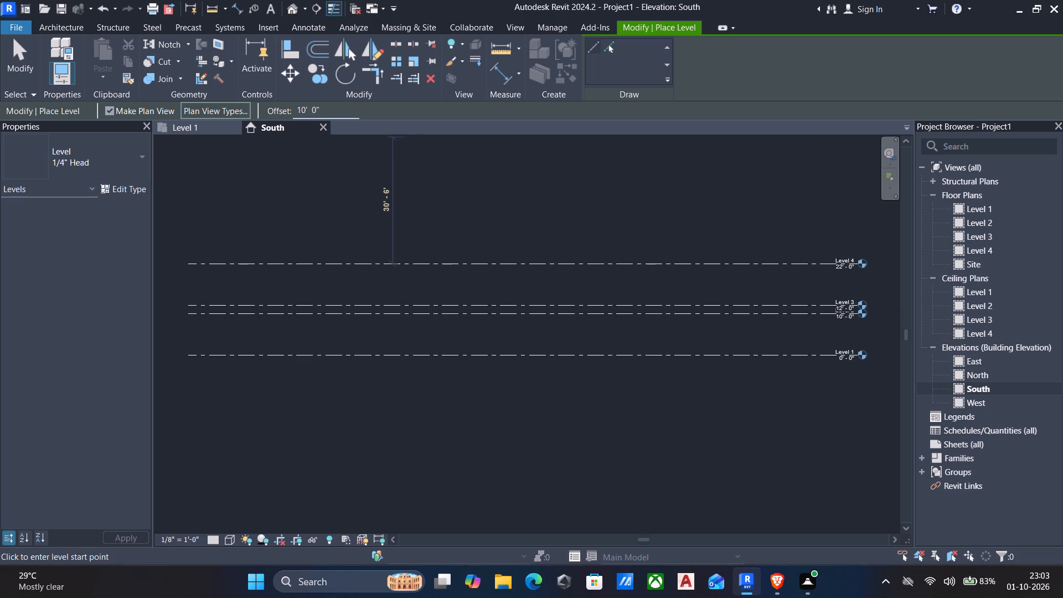
pyautogui.moveTo(350, 116); pyautogui.dragTo(224, 100)
pyautogui.write("5'")
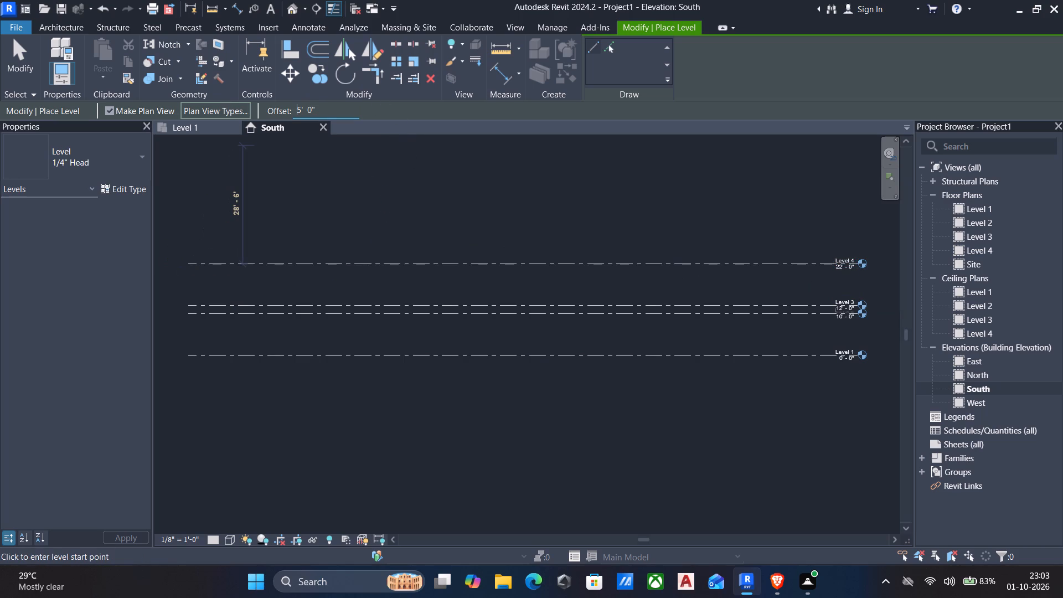
pyautogui.moveTo(325, 110); pyautogui.dragTo(173, 108)
pyautogui.write('6"')
pyautogui.click(188, 259)
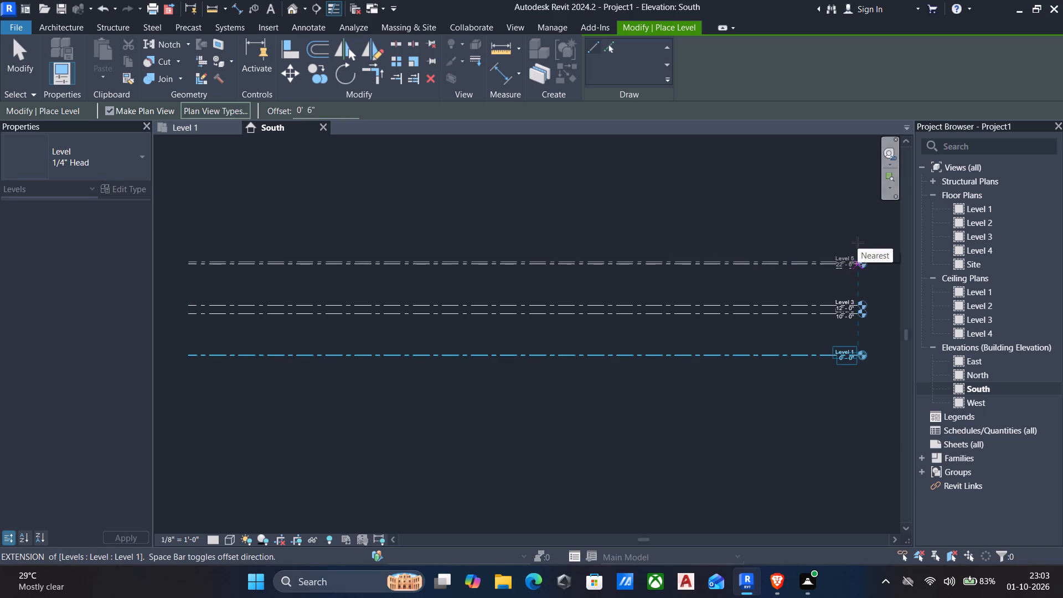
pyautogui.click(858, 243)
pyautogui.press('Escape')
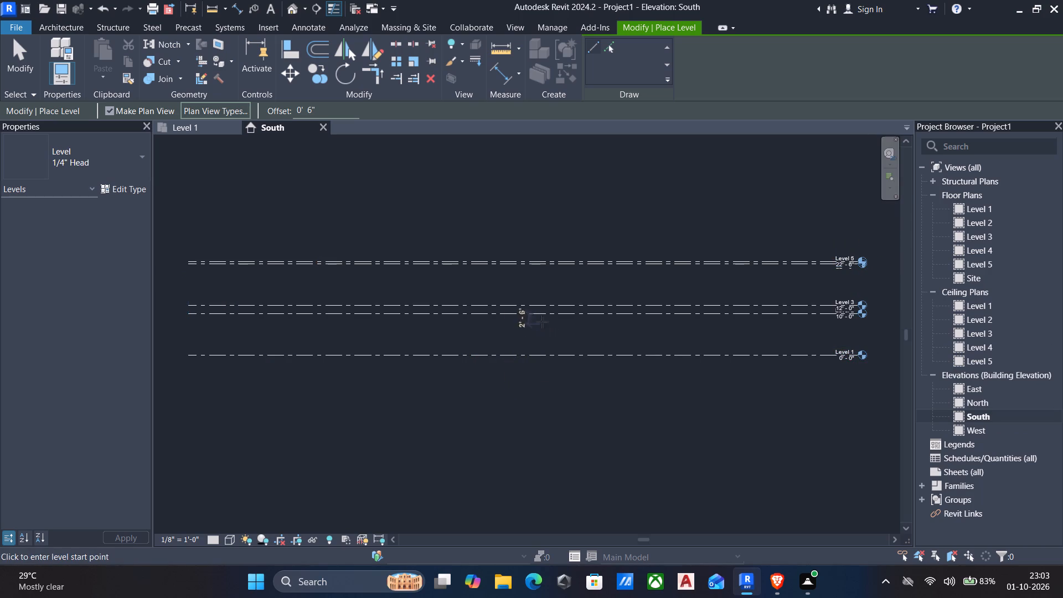
pyautogui.scroll(4, 839, 321)
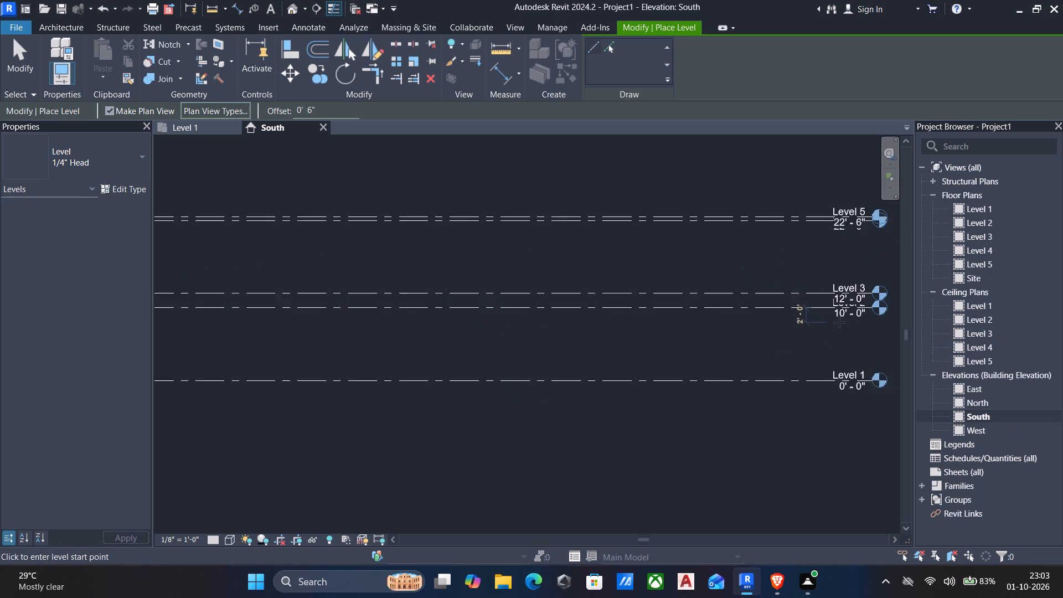
pyautogui.scroll(1, 839, 322)
pyautogui.moveTo(839, 322); pyautogui.dragTo(771, 275, button='middle')
pyautogui.scroll(-4, 771, 275)
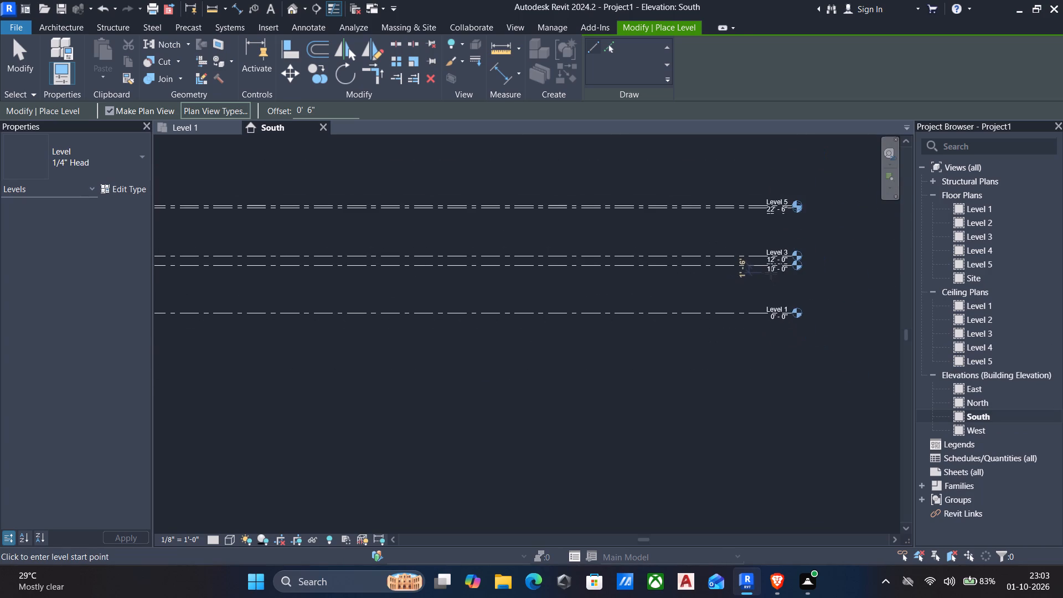
pyautogui.press('Escape')
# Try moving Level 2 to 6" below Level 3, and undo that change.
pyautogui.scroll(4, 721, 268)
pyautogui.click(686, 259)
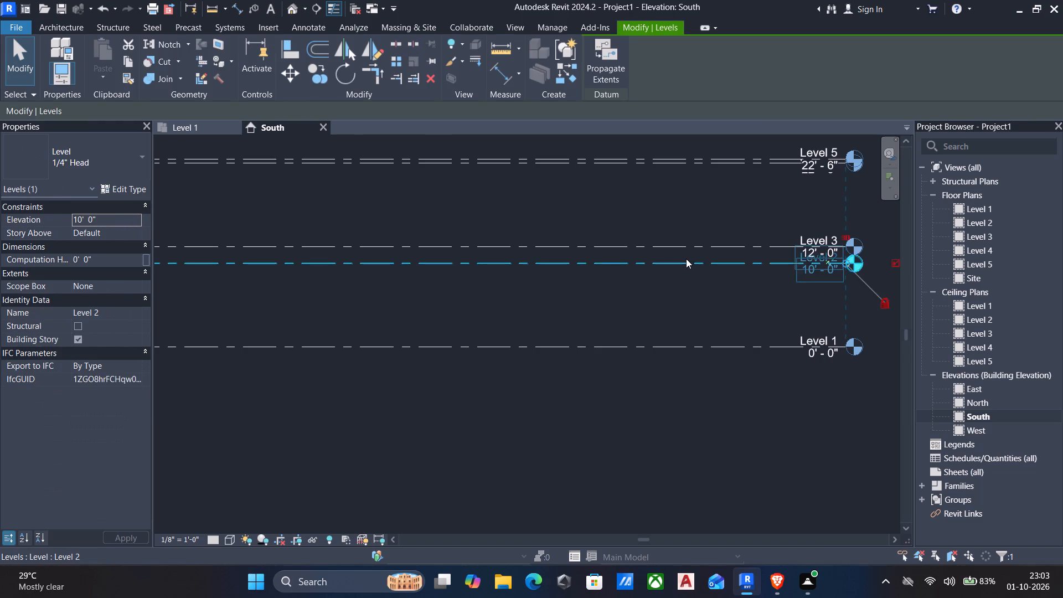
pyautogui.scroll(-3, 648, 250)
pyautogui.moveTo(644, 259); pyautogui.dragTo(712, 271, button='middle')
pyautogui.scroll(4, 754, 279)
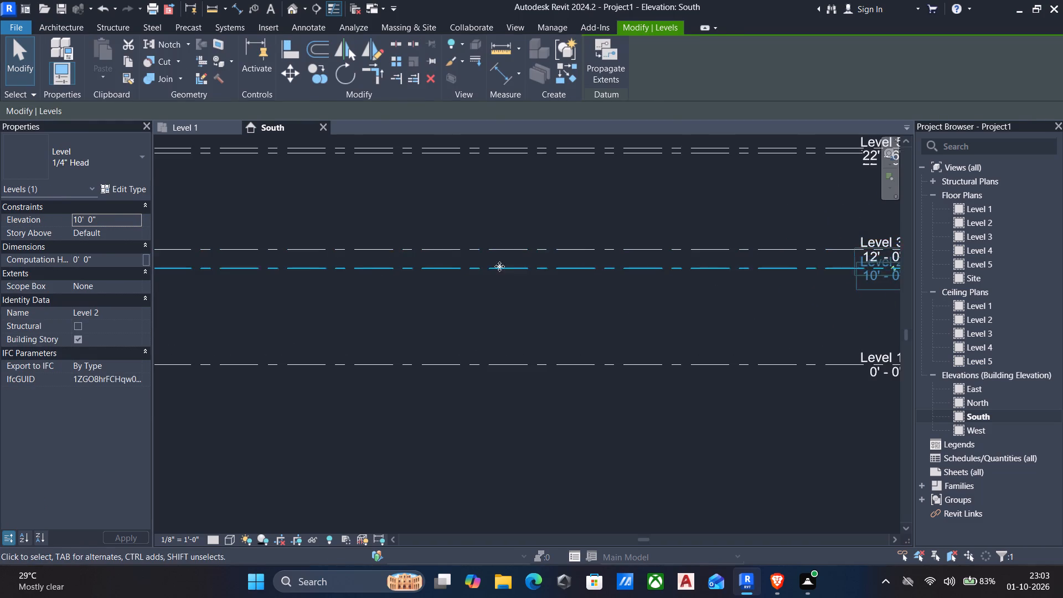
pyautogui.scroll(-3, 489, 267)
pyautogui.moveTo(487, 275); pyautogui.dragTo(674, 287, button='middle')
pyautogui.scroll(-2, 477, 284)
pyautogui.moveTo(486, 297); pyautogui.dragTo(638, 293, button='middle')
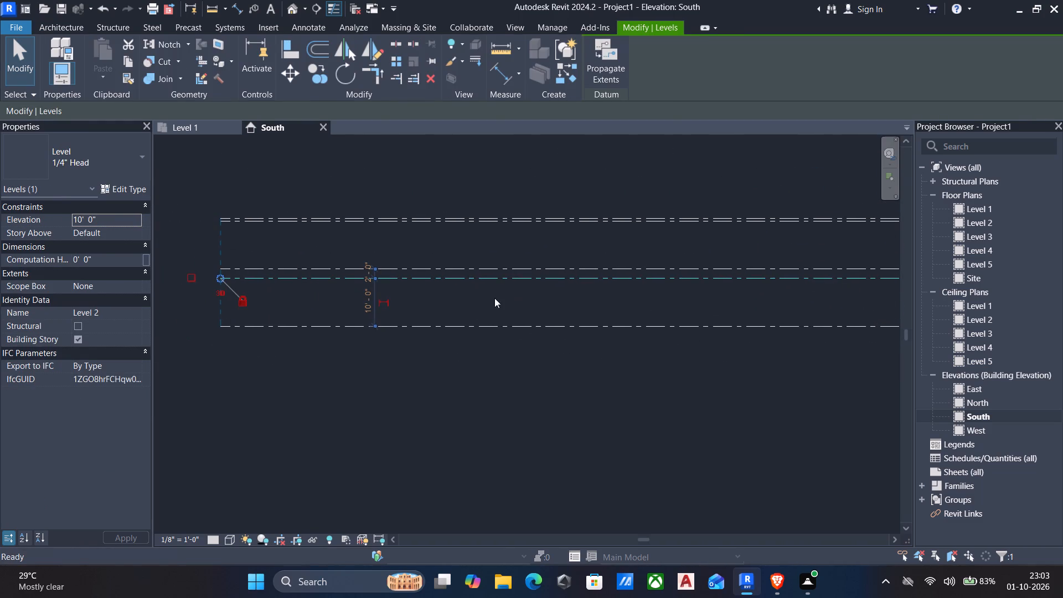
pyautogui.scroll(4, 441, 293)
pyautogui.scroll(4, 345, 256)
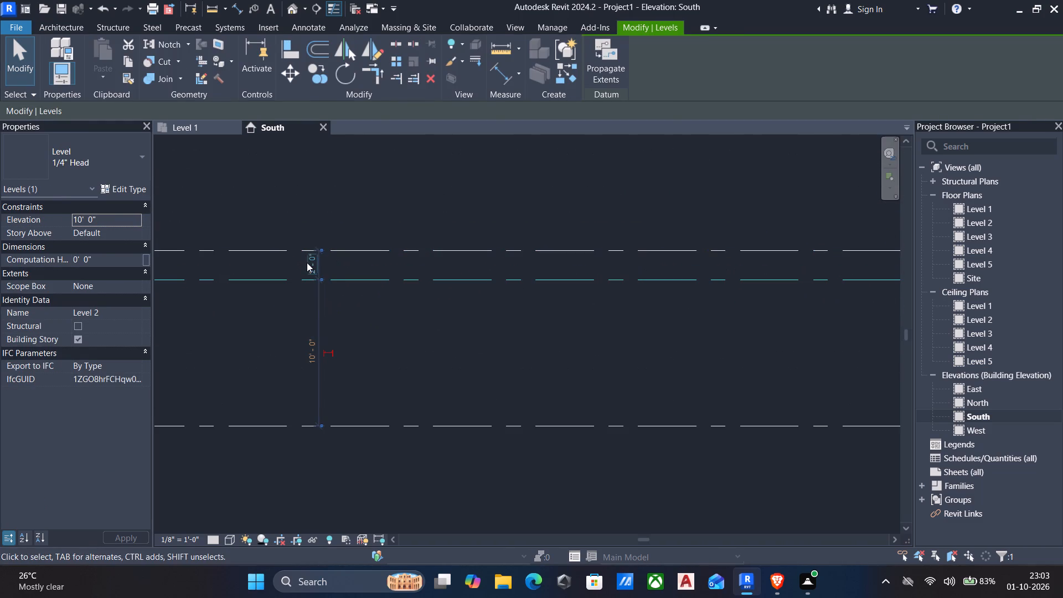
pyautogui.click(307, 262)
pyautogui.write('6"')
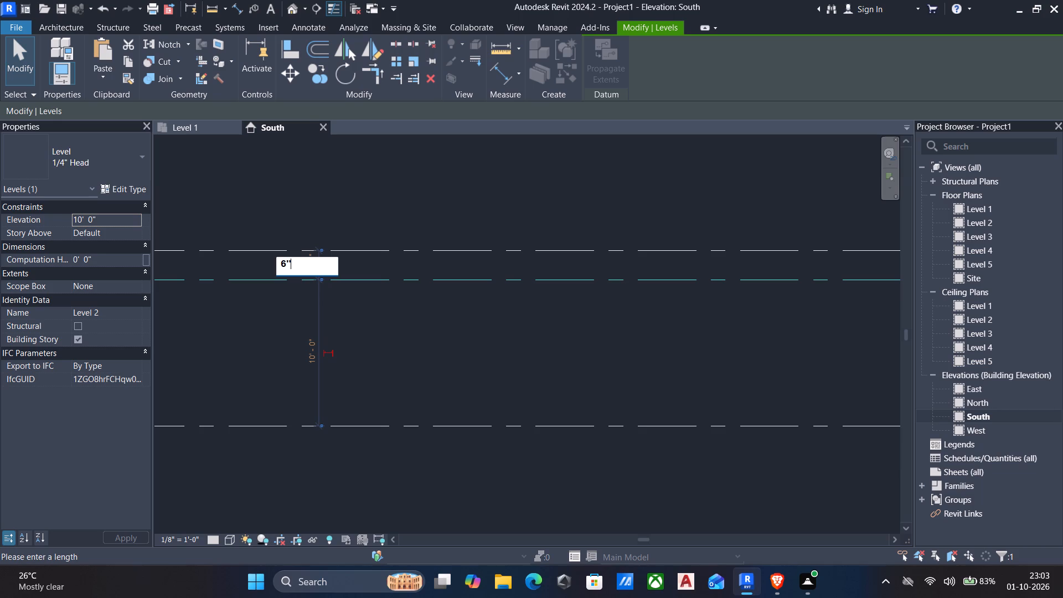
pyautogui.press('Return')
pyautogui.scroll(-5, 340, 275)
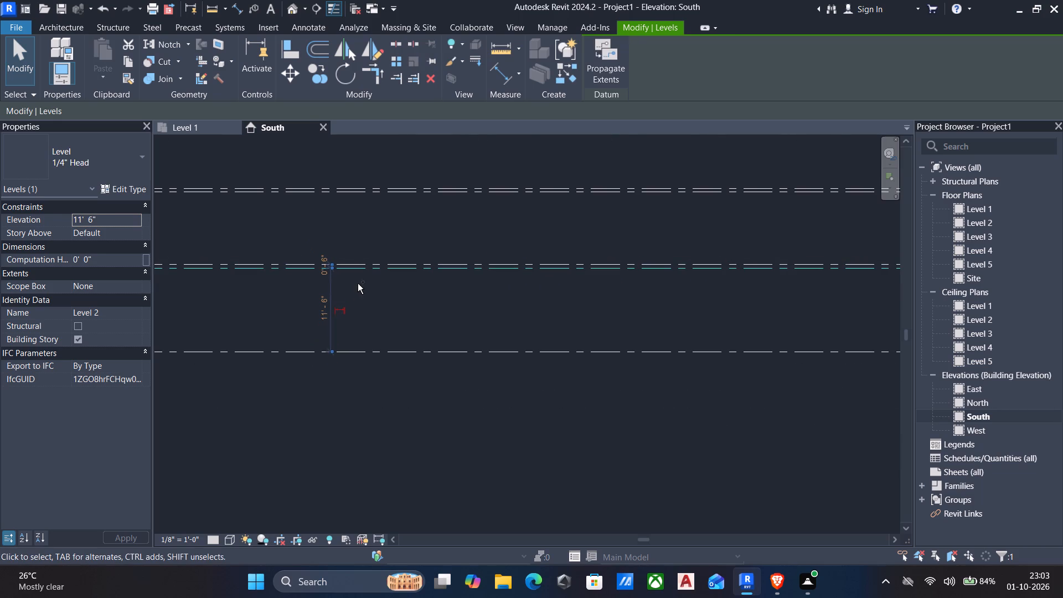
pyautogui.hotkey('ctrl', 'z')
# Move Level 3 so that it sits 6" above Level 2.
pyautogui.click(353, 252)
pyautogui.scroll(-2, 338, 276)
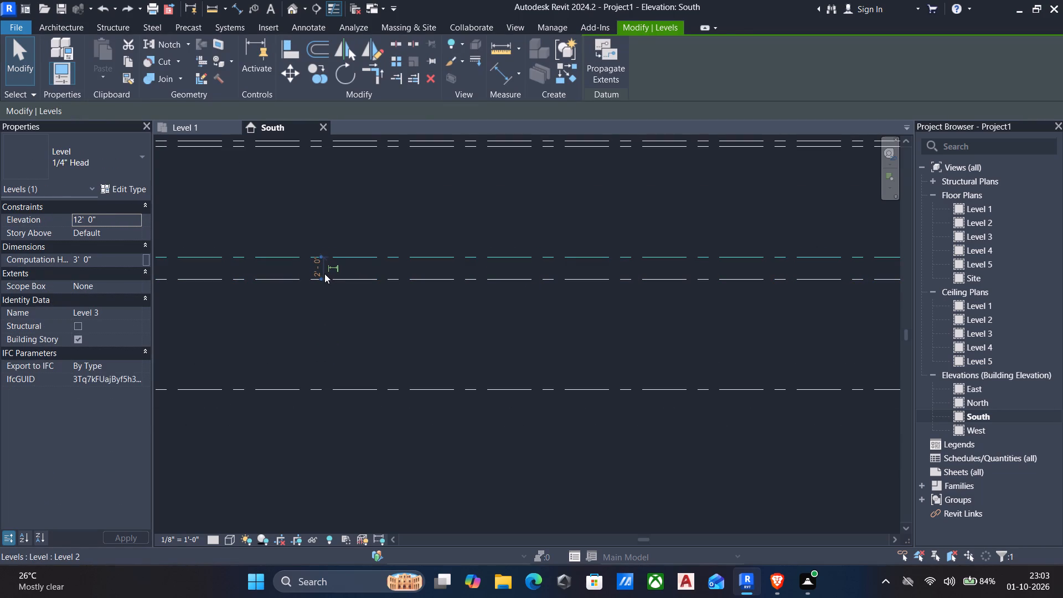
pyautogui.click(317, 271)
pyautogui.write('6"')
pyautogui.press('Return')
# Move Level 4 so that it sits 10' above Level 3.
pyautogui.scroll(-2, 348, 296)
pyautogui.moveTo(355, 306); pyautogui.dragTo(357, 355, button='middle')
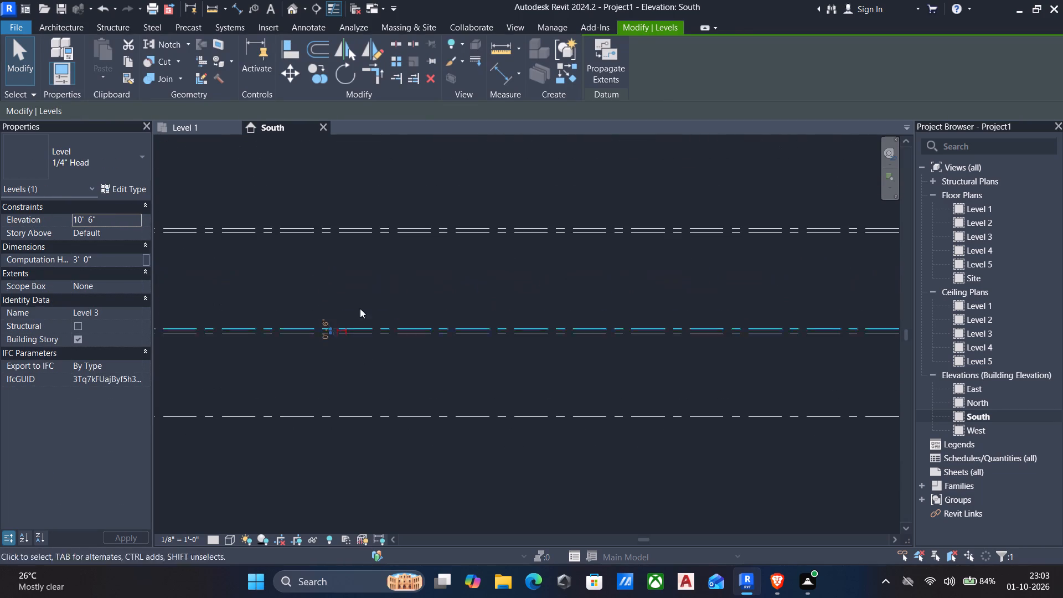
pyautogui.scroll(-3, 360, 303)
pyautogui.click(356, 260)
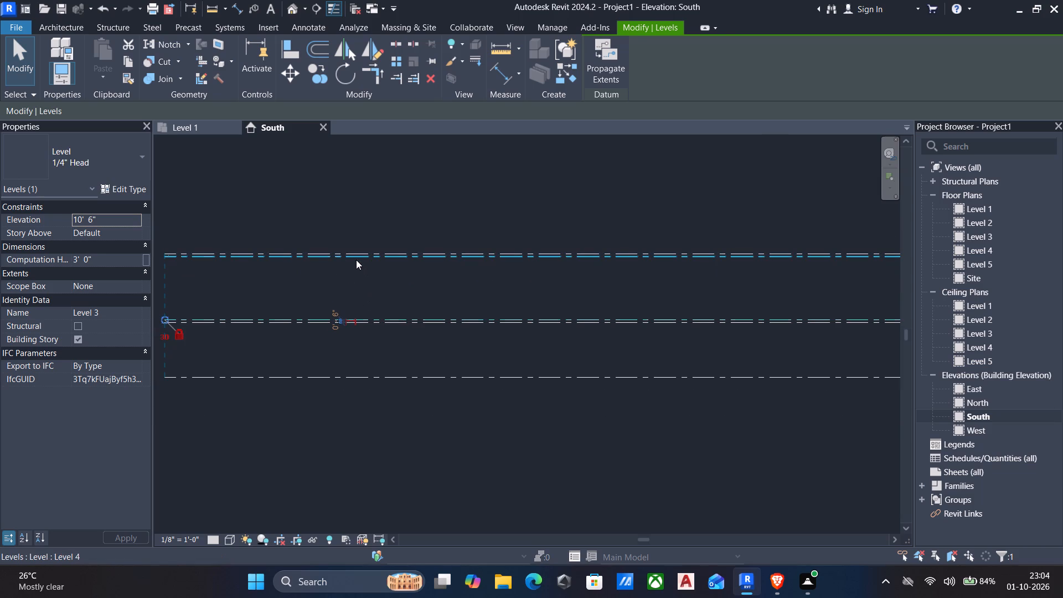
pyautogui.click(333, 288)
pyautogui.write('10')
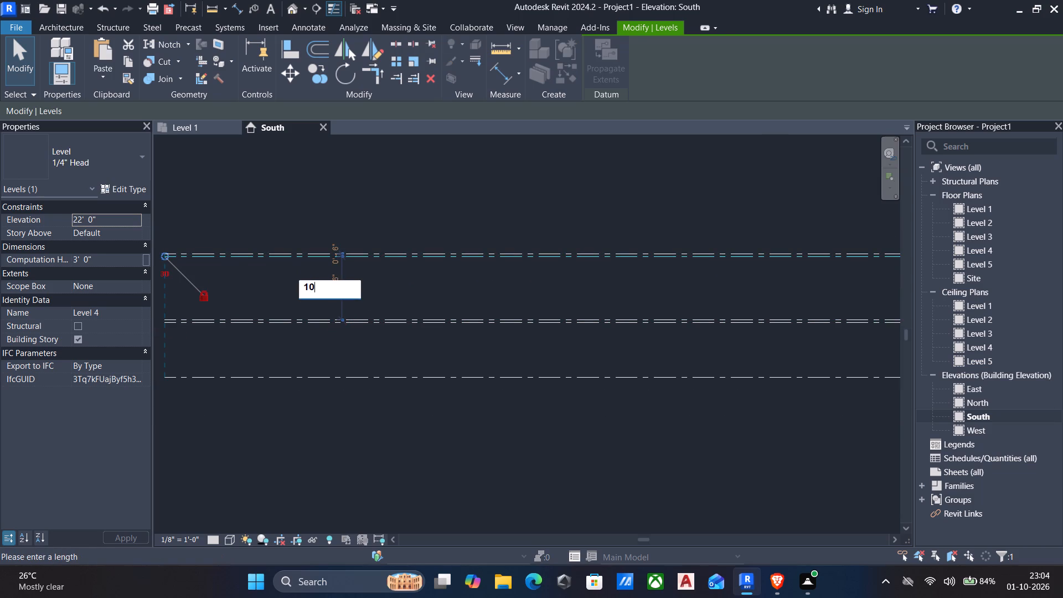
pyautogui.press("'")
pyautogui.press('Return')
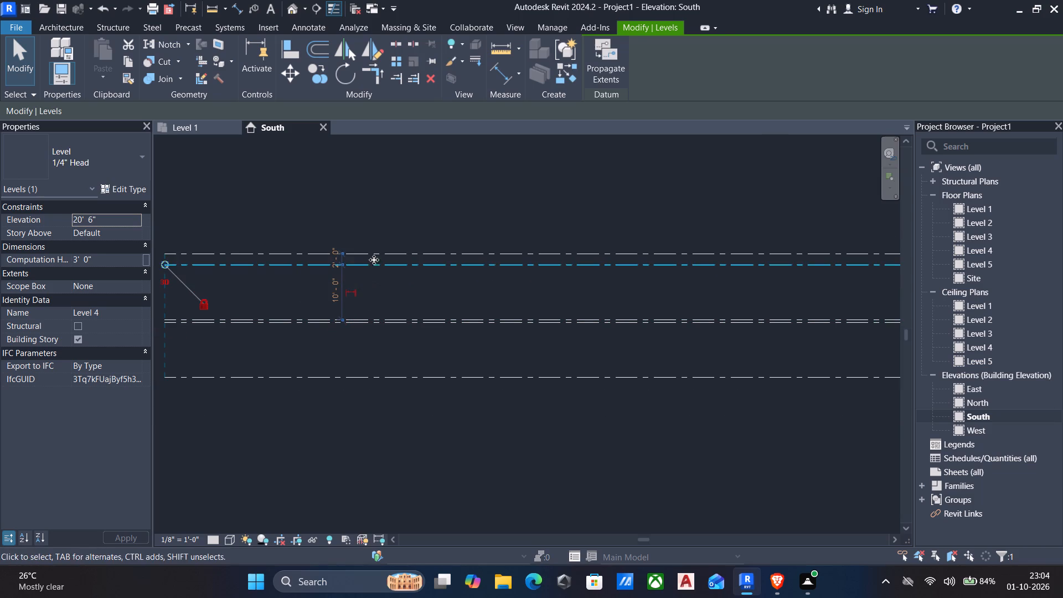
# Move Level 5 so that it sits 6" above Level 4, and clear the selection.
pyautogui.click(375, 254)
pyautogui.click(332, 261)
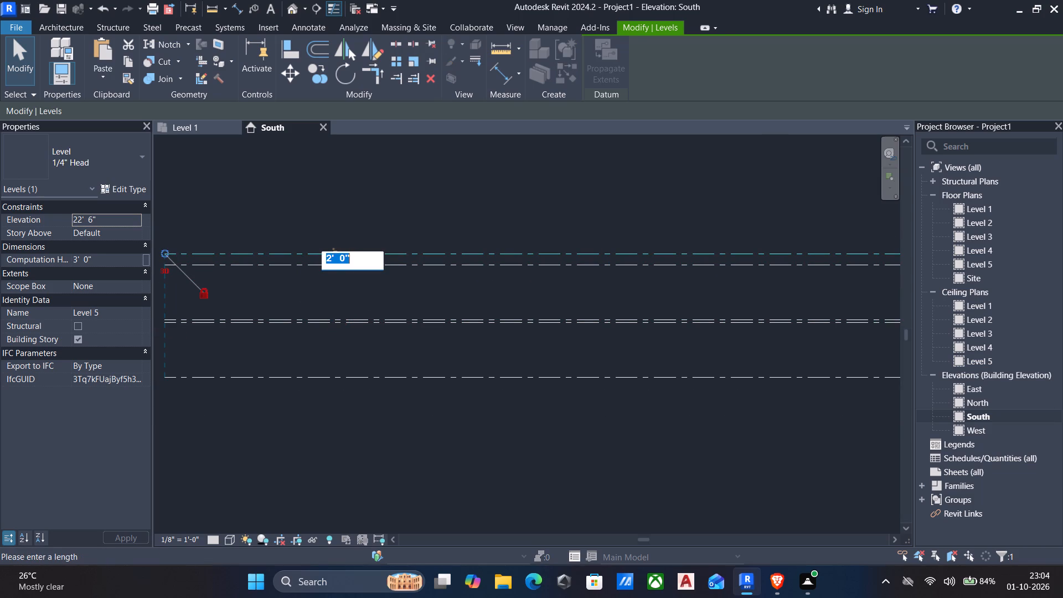
pyautogui.press('6')
pyautogui.hotkey('shift', '"')
pyautogui.press('Return')
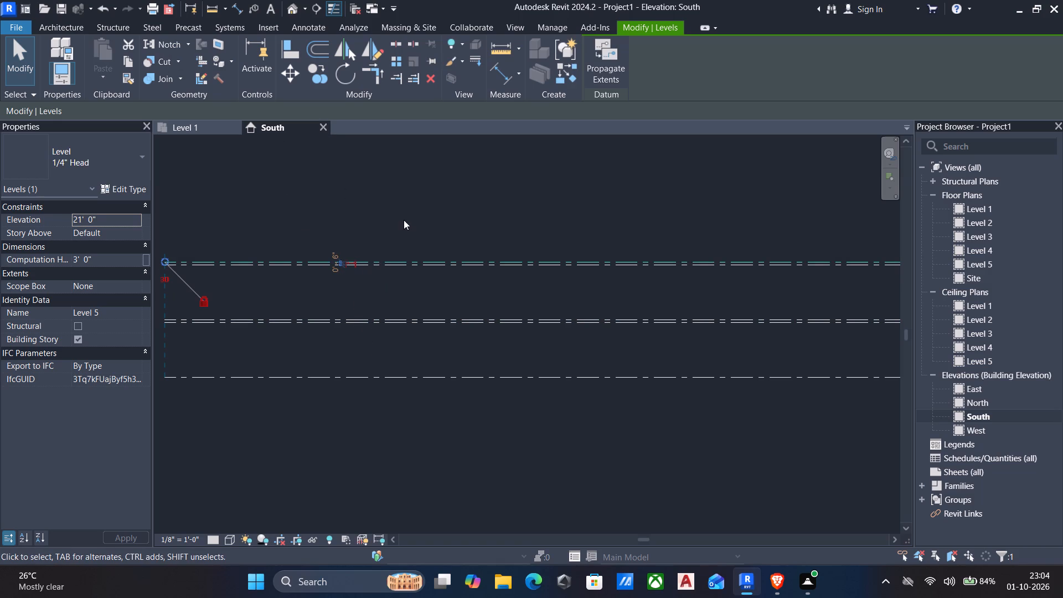
pyautogui.press('Escape')
# Draw a full-width level offset 5' 0" above Level 5, aligned with the other levels' ends, and finish placing levels.
pyautogui.press('l')
pyautogui.press('l')
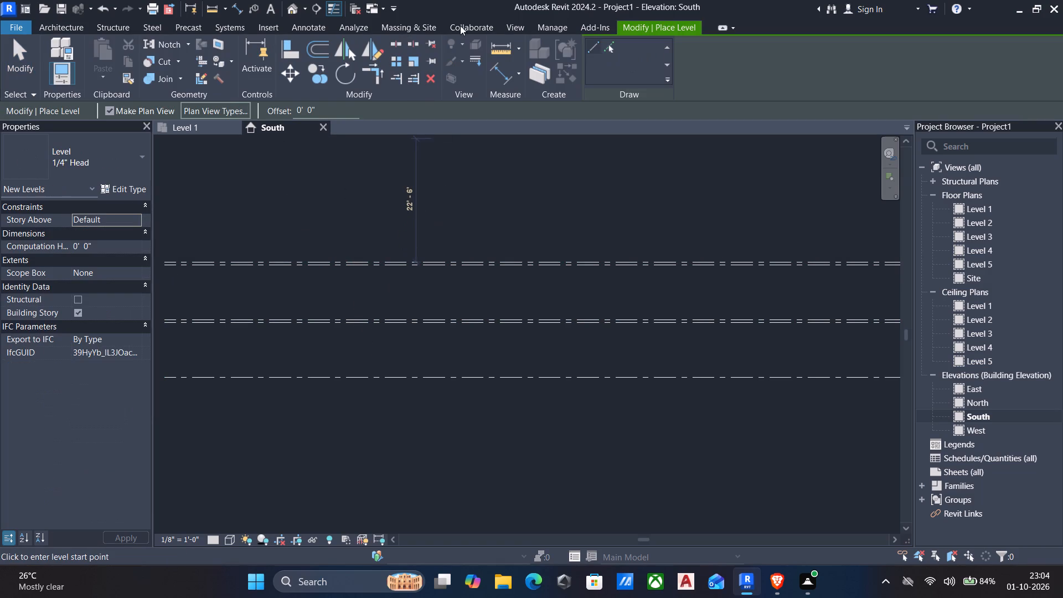
pyautogui.moveTo(316, 106); pyautogui.dragTo(157, 91)
pyautogui.write("5'")
pyautogui.scroll(4, 177, 259)
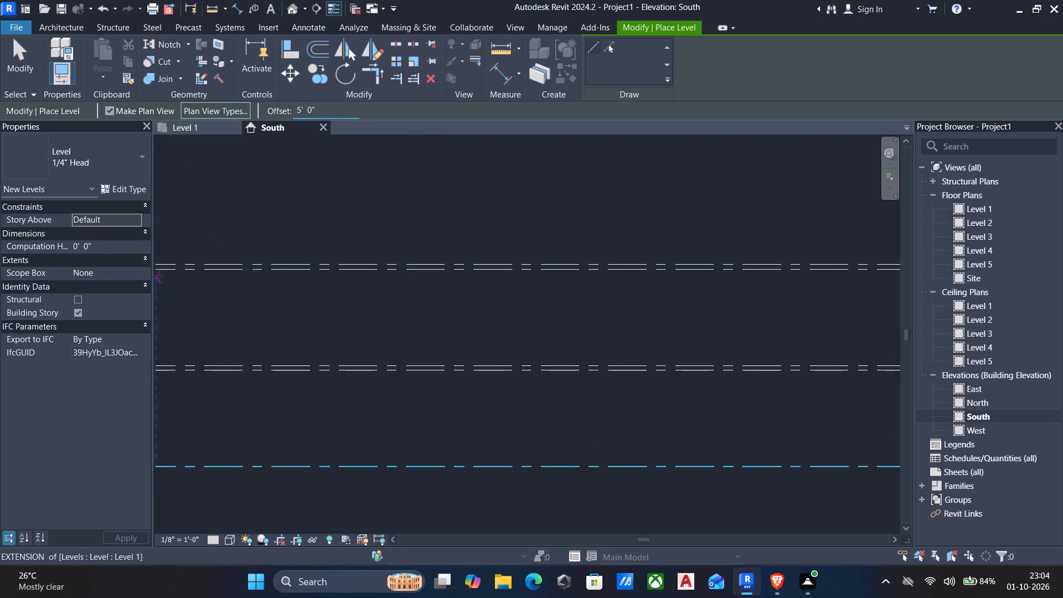
pyautogui.moveTo(169, 271); pyautogui.dragTo(223, 265, button='middle')
pyautogui.moveTo(205, 256); pyautogui.dragTo(262, 256)
pyautogui.scroll(-2, 398, 256)
pyautogui.moveTo(420, 262); pyautogui.dragTo(289, 233, button='middle')
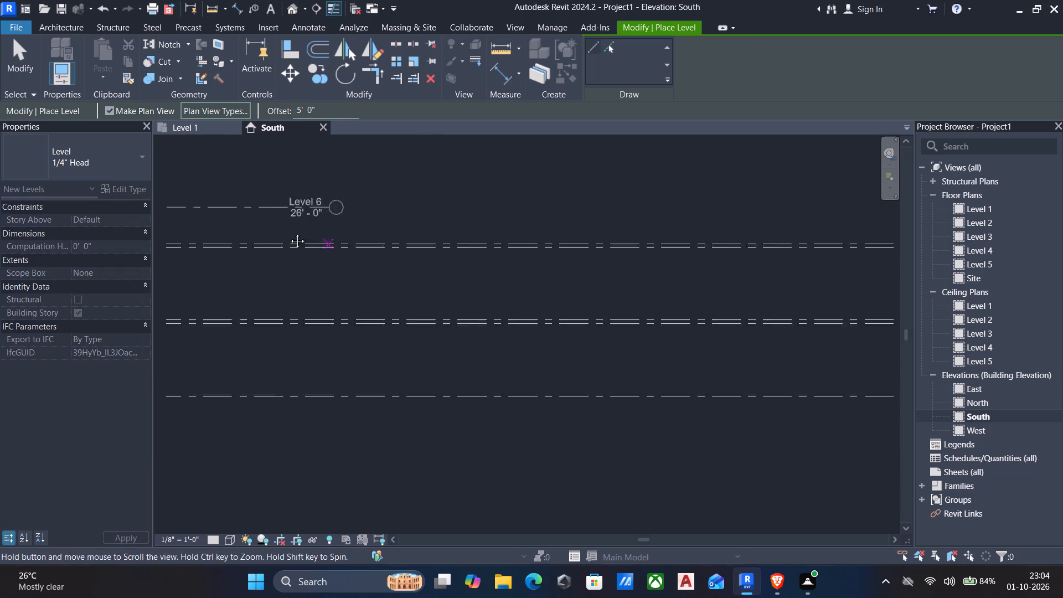
pyautogui.moveTo(289, 233); pyautogui.dragTo(285, 231, button='middle')
pyautogui.scroll(-2, 285, 231)
pyautogui.moveTo(409, 233); pyautogui.dragTo(331, 244, button='middle')
pyautogui.scroll(-4, 331, 244)
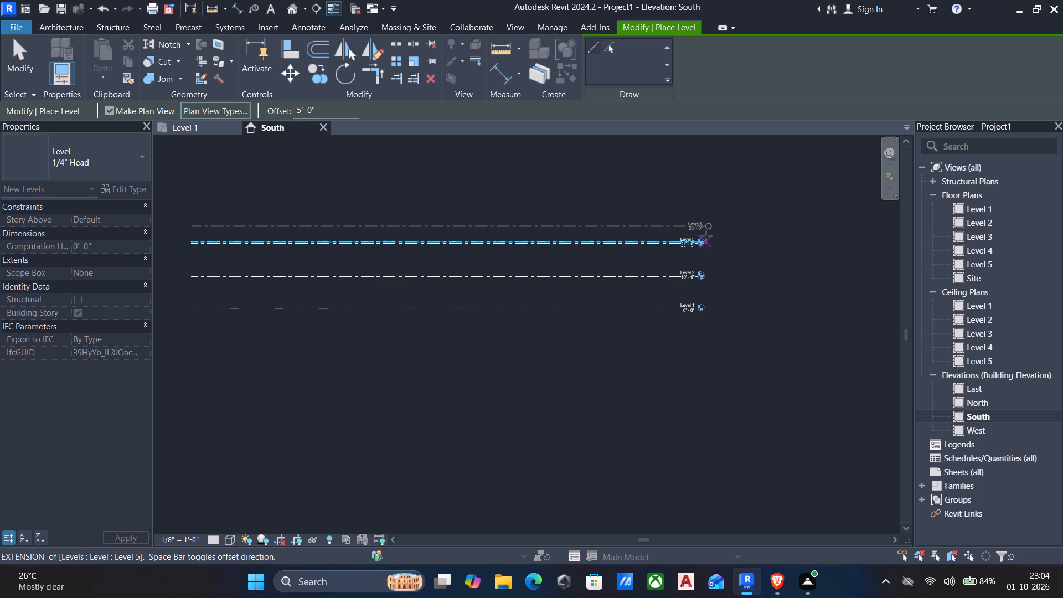
pyautogui.click(695, 233)
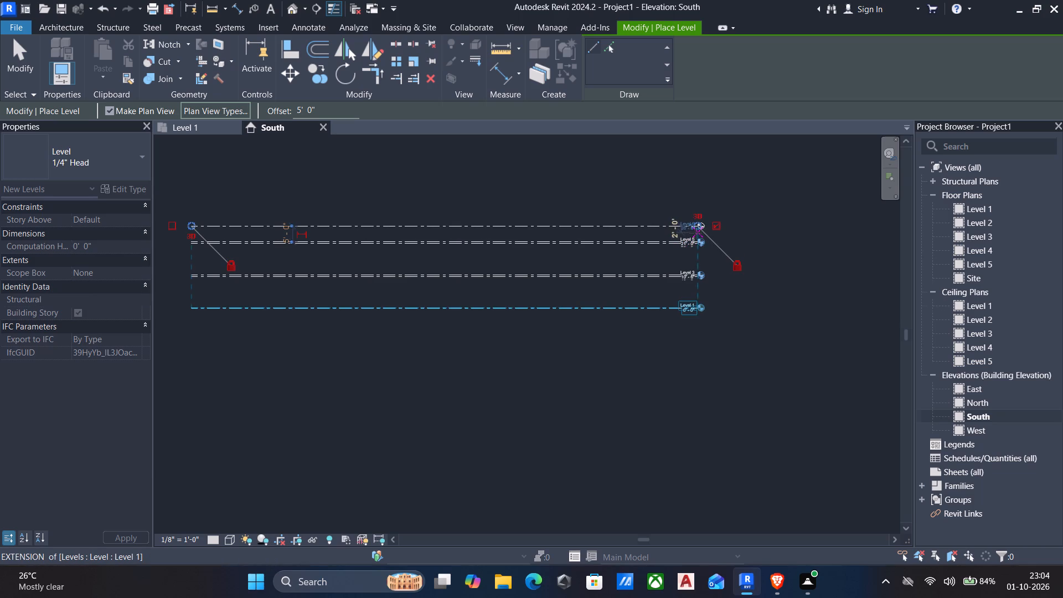
pyautogui.press('Escape')
pyautogui.moveTo(584, 360); pyautogui.dragTo(626, 366, button='middle')
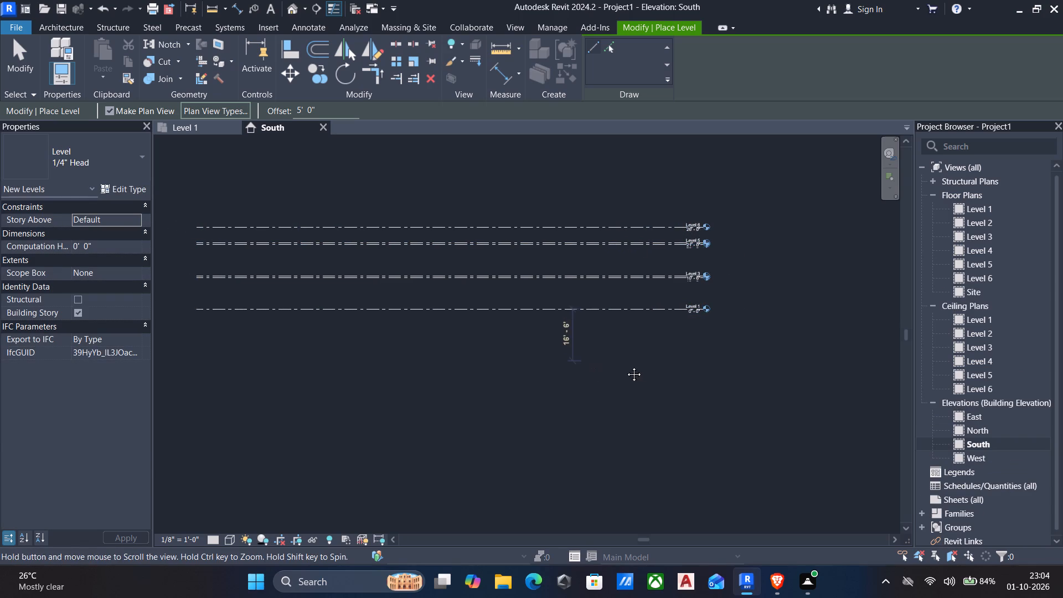
pyautogui.moveTo(626, 366); pyautogui.dragTo(636, 367, button='middle')
pyautogui.press('Escape')
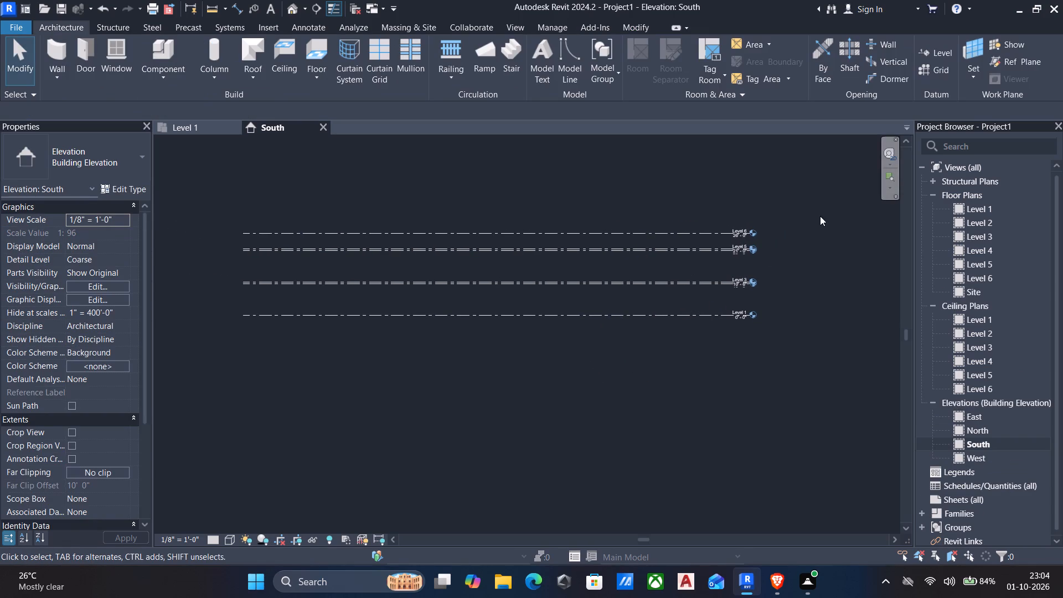
# Open the Level 1 floor plan.
pyautogui.doubleClick(971, 215)
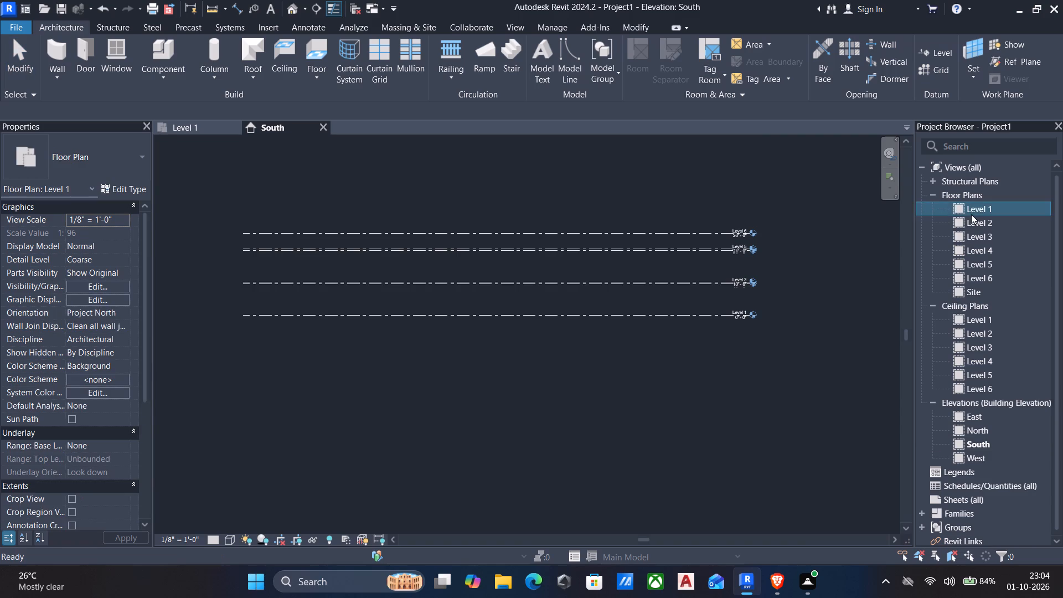
pyautogui.scroll(-3, 257, 274)
pyautogui.moveTo(409, 267); pyautogui.dragTo(412, 277, button='middle')
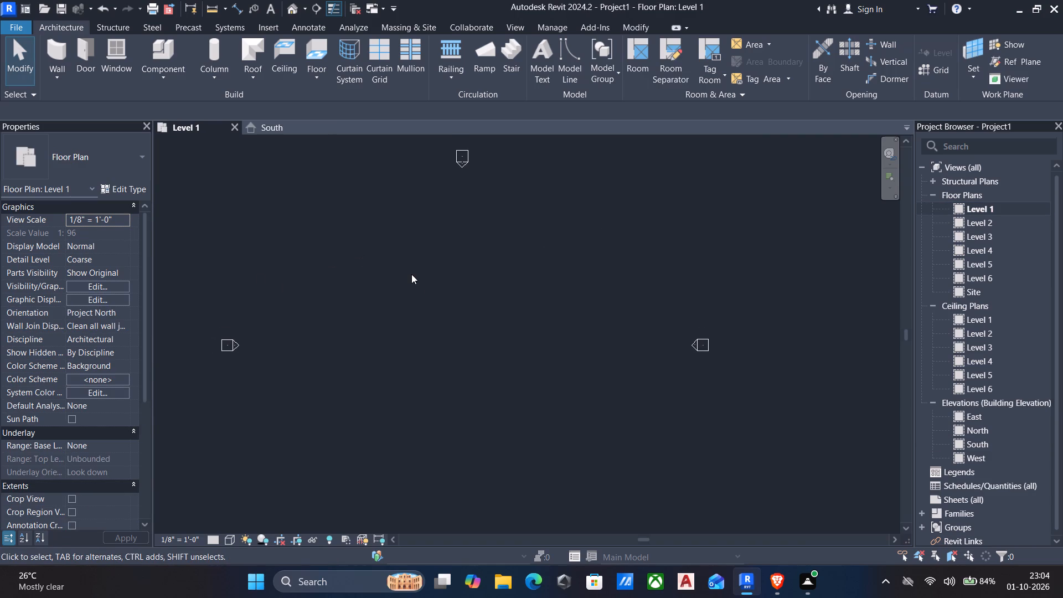
# Start the Wall tool and duplicate the Generic - 8" basic wall type as 9" wall.
pyautogui.write('wa')
pyautogui.click(135, 160)
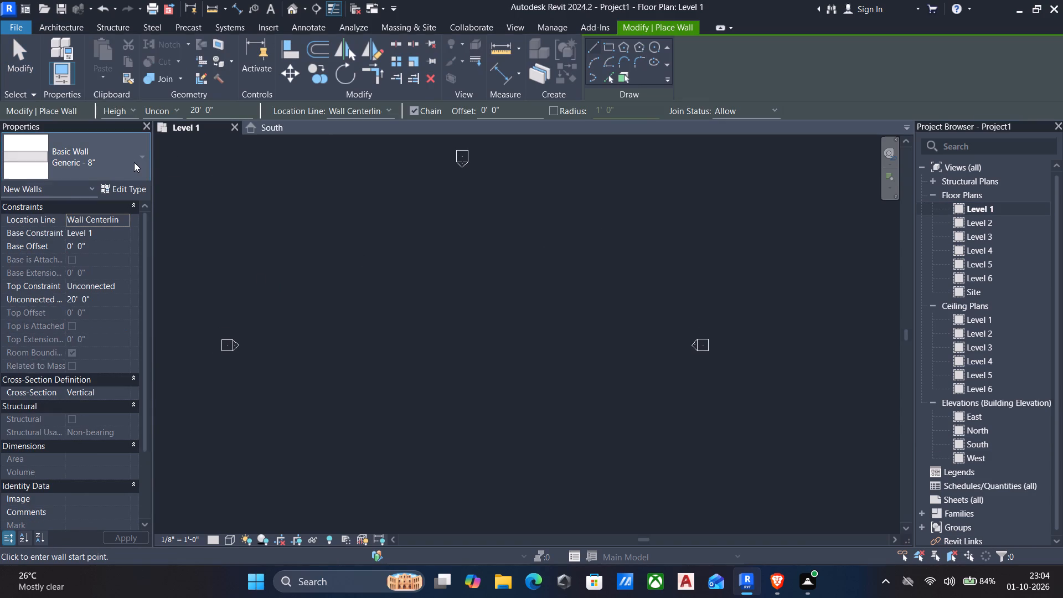
pyautogui.click(120, 163)
pyautogui.click(123, 186)
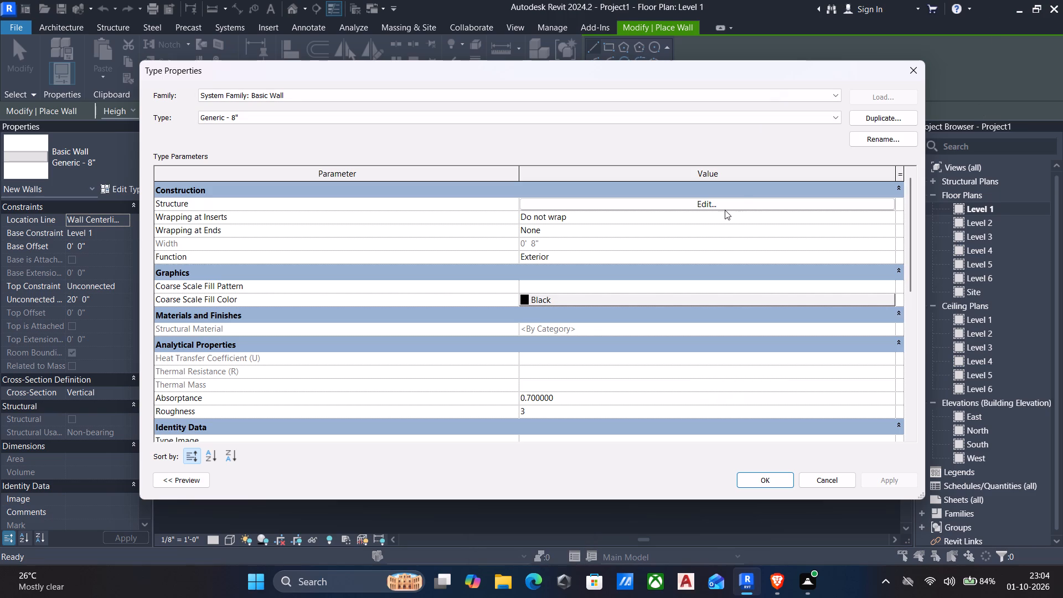
pyautogui.click(860, 117)
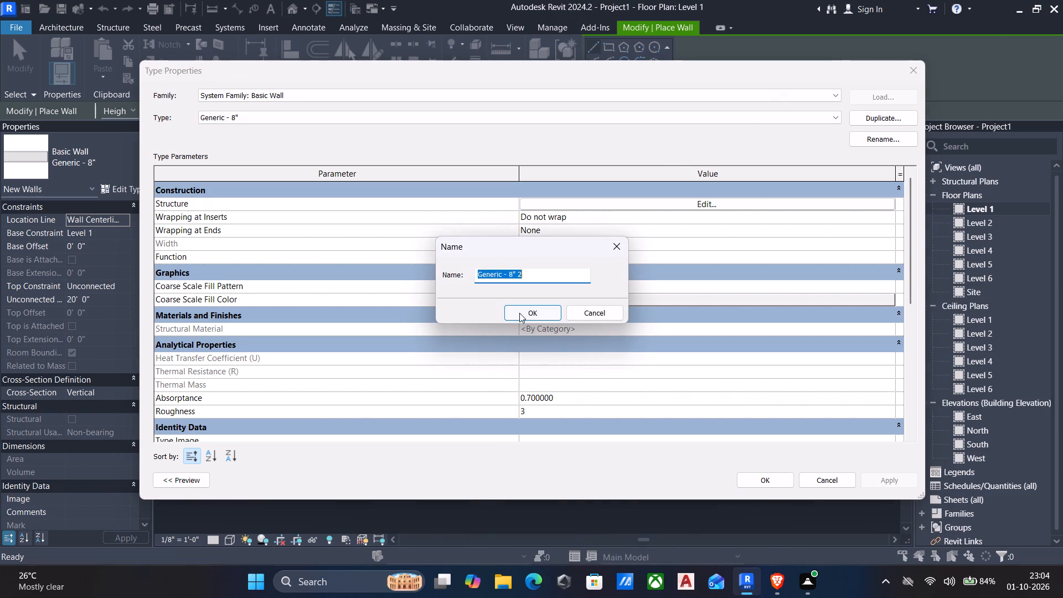
pyautogui.press('BackSpace')
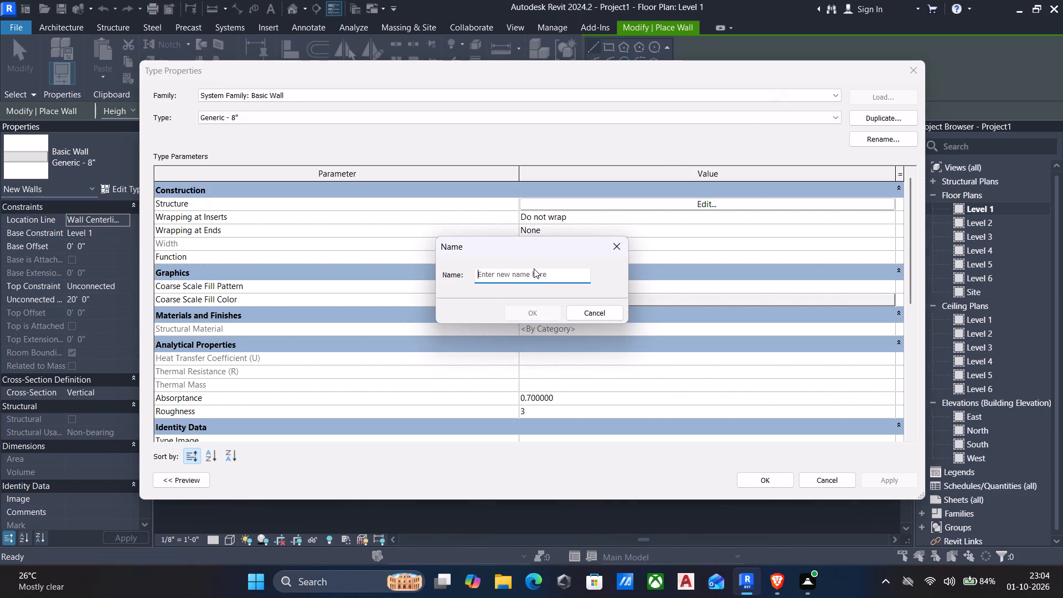
pyautogui.write('9"')
pyautogui.press('space')
pyautogui.write('wall')
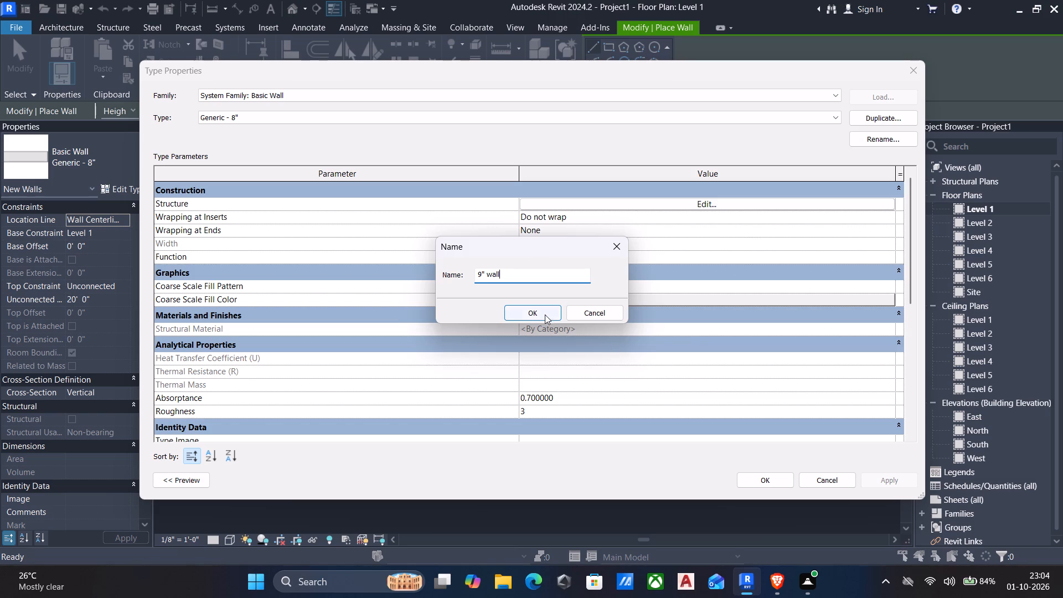
pyautogui.click(545, 314)
# Set the structure layer thickness of the 9" wall type to 9" and accept the type properties.
pyautogui.click(690, 200)
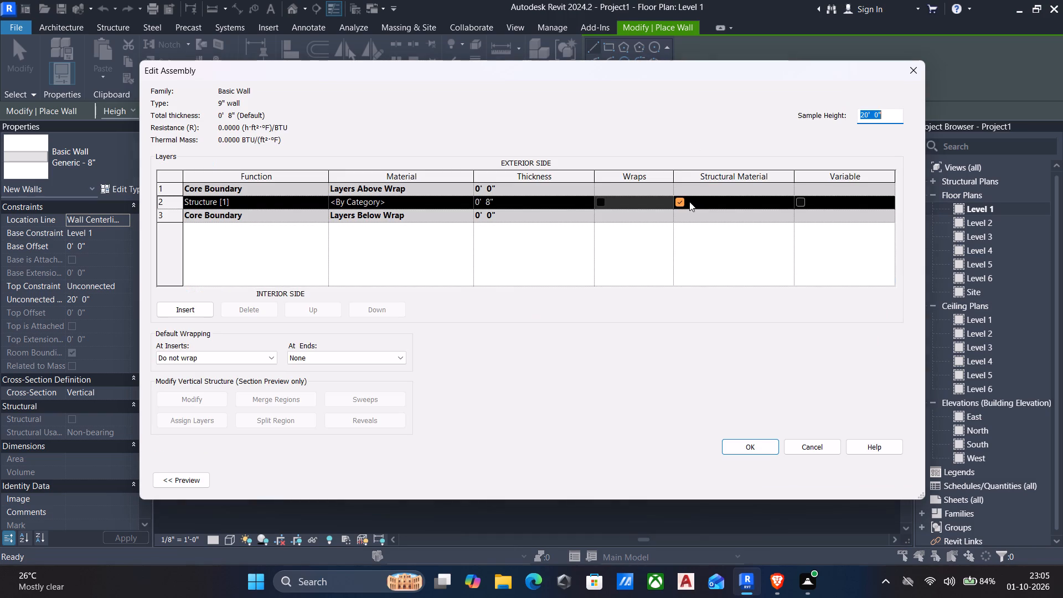
pyautogui.click(524, 203)
pyautogui.press('9')
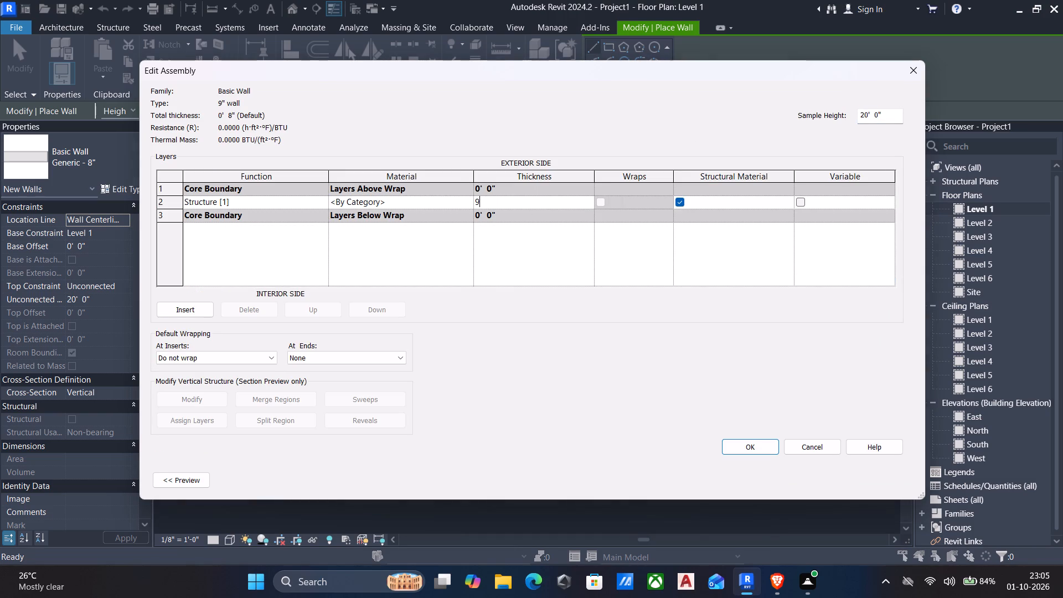
pyautogui.hotkey('shift', '"')
pyautogui.press('Return')
pyautogui.click(760, 443)
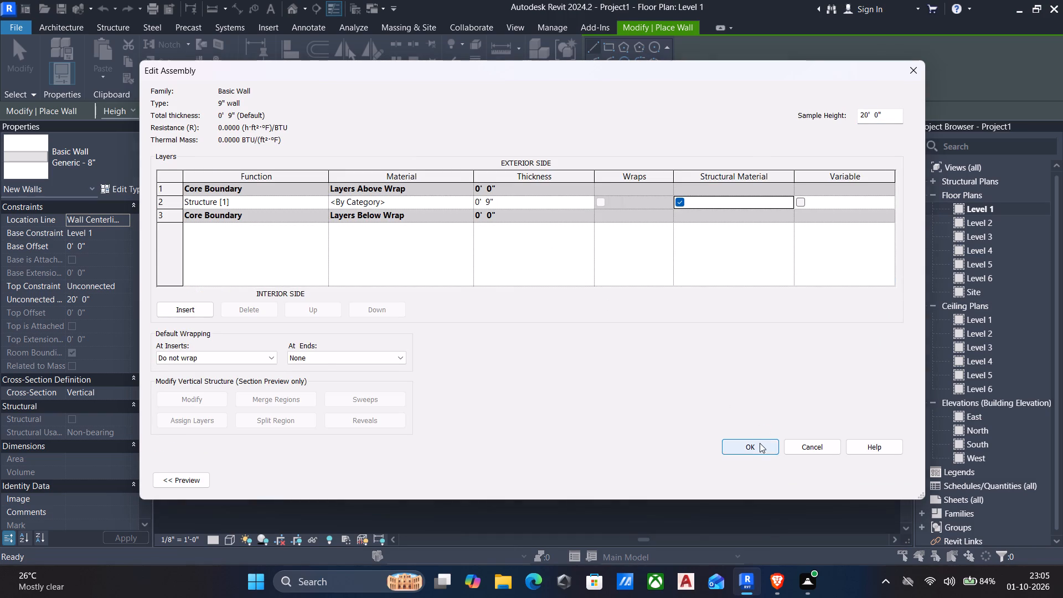
pyautogui.click(883, 480)
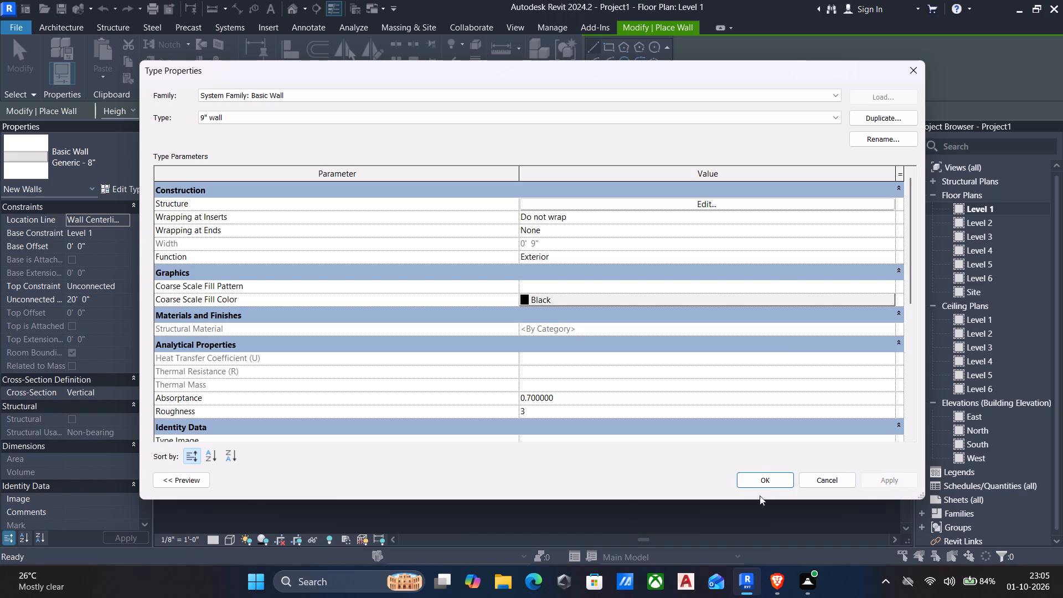
pyautogui.click(760, 484)
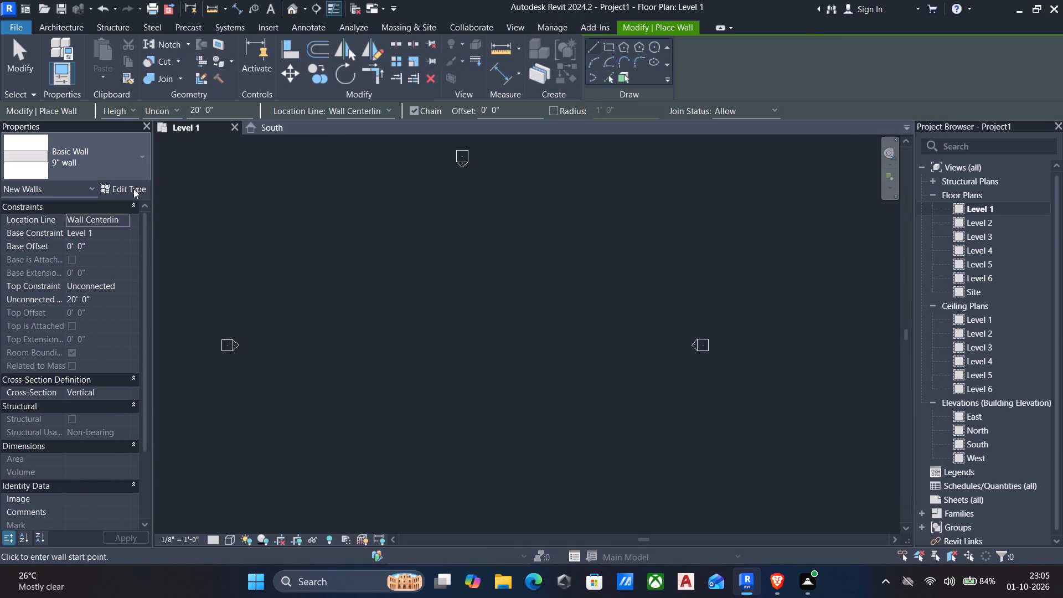
# Duplicate the 9" wall basic wall type and name the copy 6" wall.
pyautogui.click(133, 189)
pyautogui.click(882, 121)
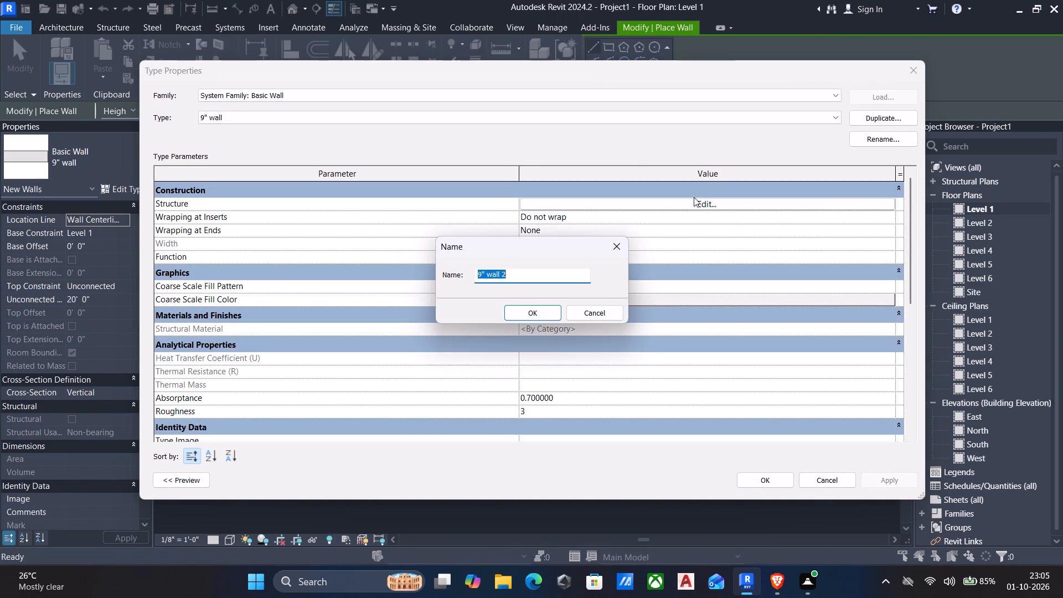
pyautogui.press('BackSpace')
pyautogui.press('6')
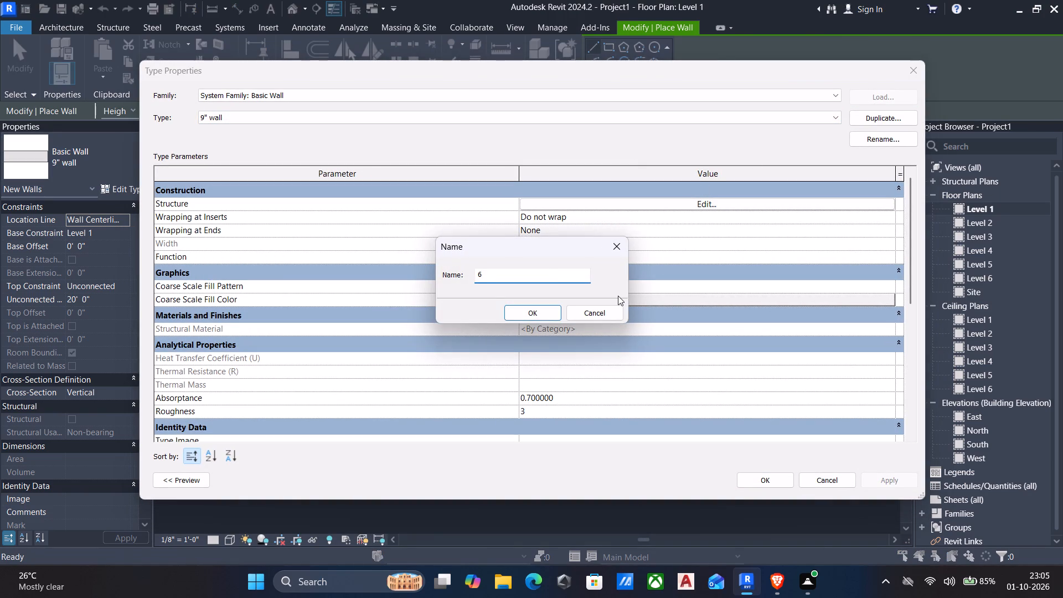
pyautogui.hotkey('shift', '"')
pyautogui.press('space')
pyautogui.write('wall')
pyautogui.scroll(1, 620, 290)
pyautogui.click(530, 312)
# Set the structure layer thickness of the 6" wall type to 6" and accept the type properties.
pyautogui.click(708, 208)
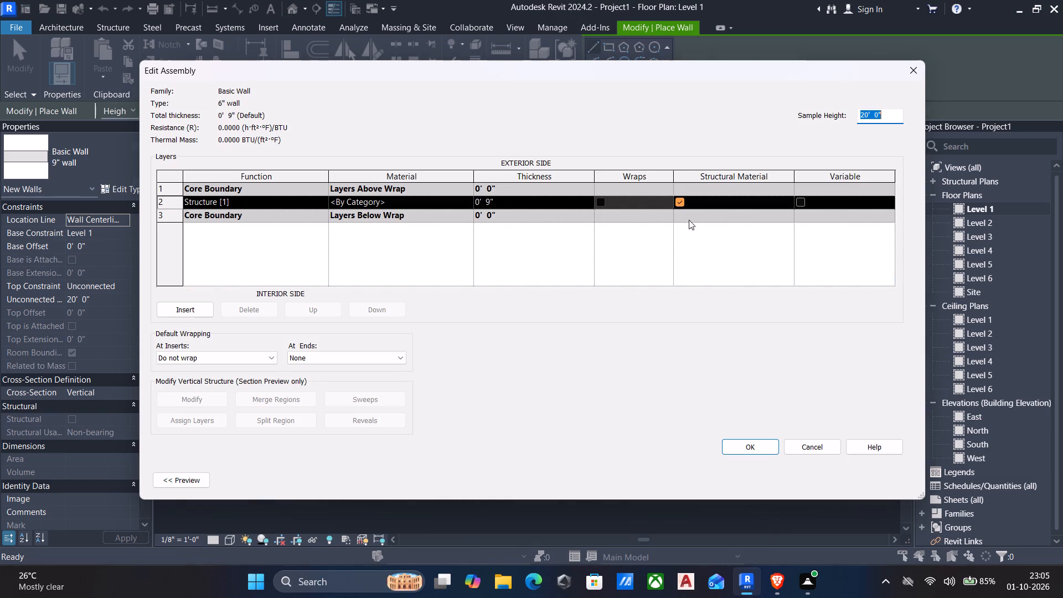
pyautogui.click(575, 203)
pyautogui.write('6"')
pyautogui.press('Return')
pyautogui.click(742, 456)
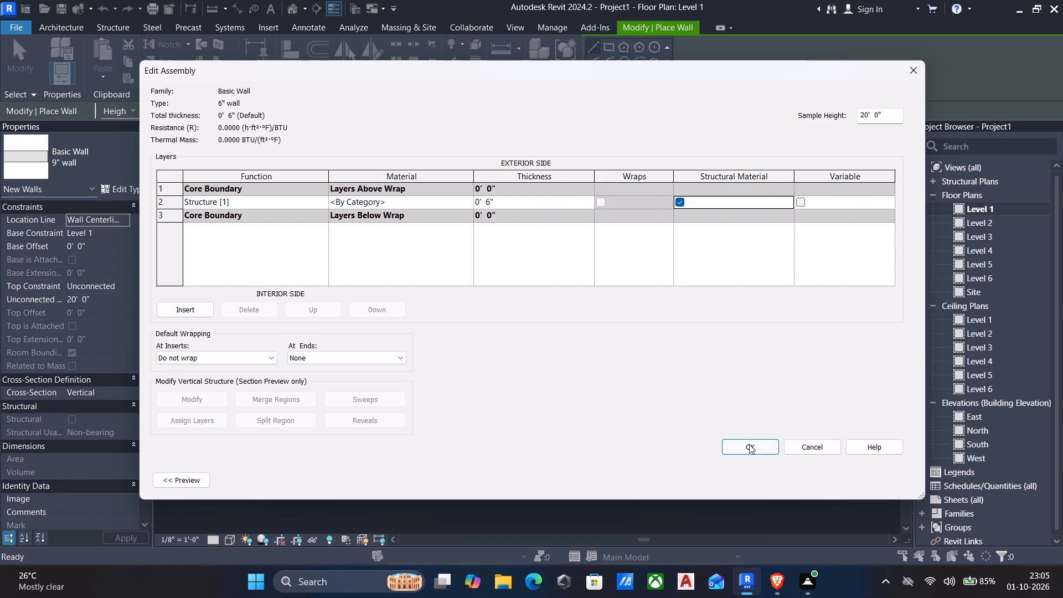
pyautogui.click(755, 439)
pyautogui.click(879, 481)
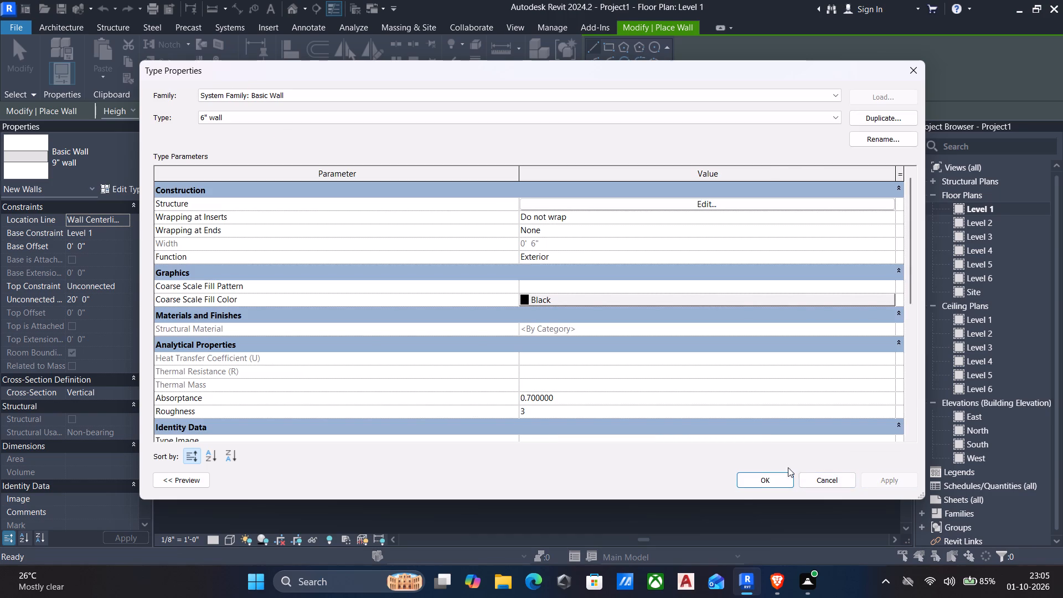
pyautogui.click(748, 479)
# Configure wall placement with the 9" wall type, height up to Level 2 and location line Finish Face: Exterior.
pyautogui.moveTo(539, 373); pyautogui.dragTo(554, 371, button='middle')
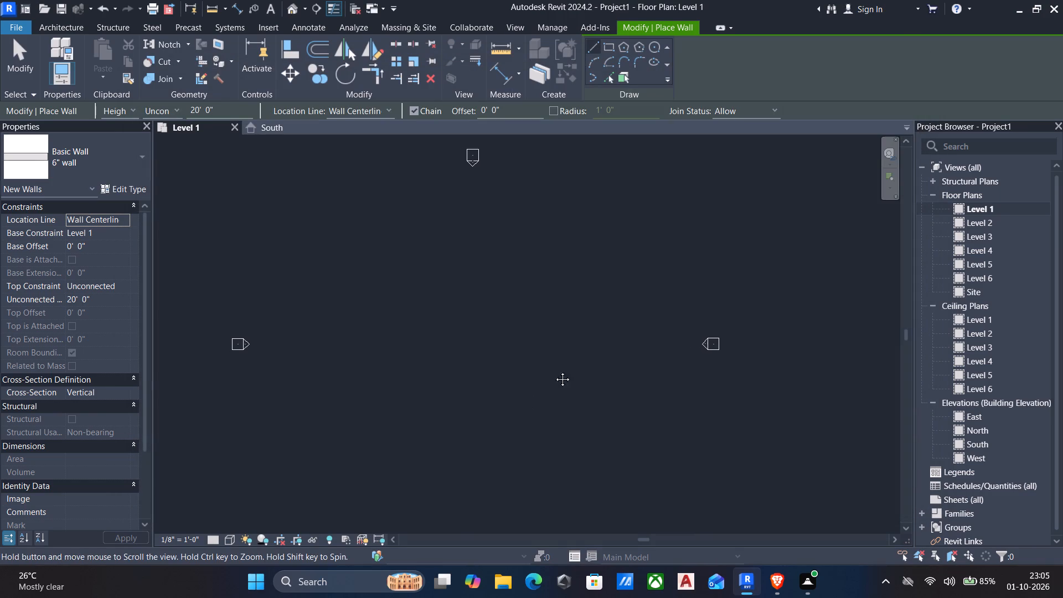
pyautogui.moveTo(554, 371); pyautogui.dragTo(572, 365, button='middle')
pyautogui.click(174, 112)
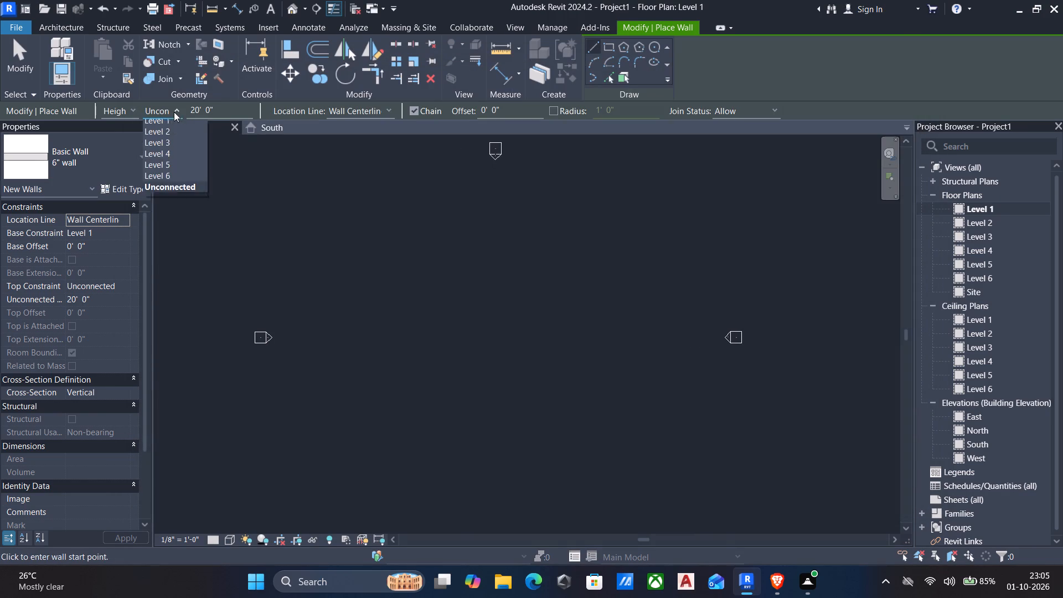
pyautogui.click(171, 136)
pyautogui.moveTo(289, 239); pyautogui.dragTo(319, 241, button='middle')
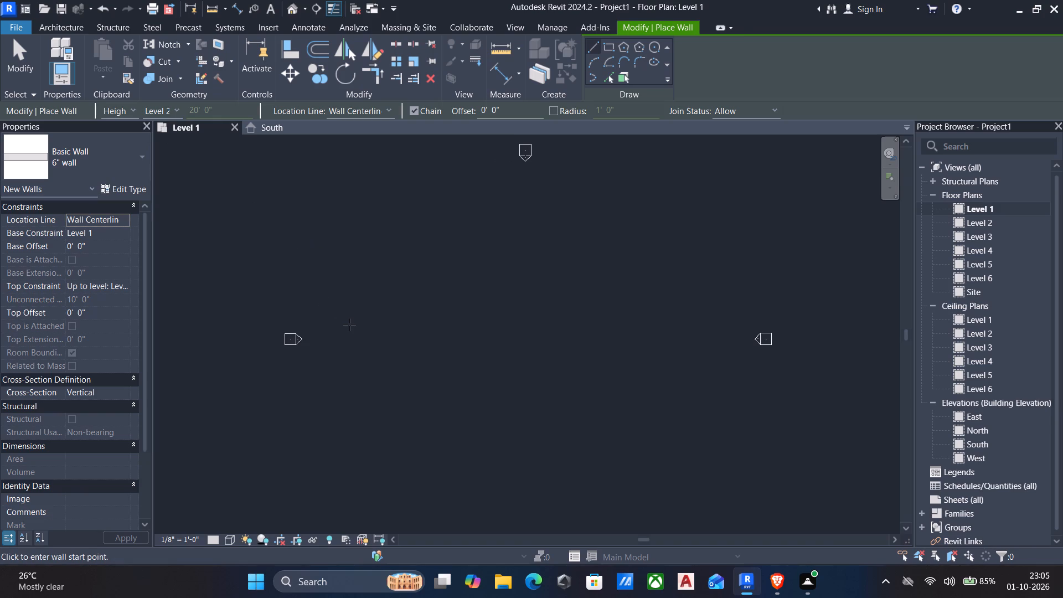
pyautogui.write('wa')
pyautogui.click(81, 169)
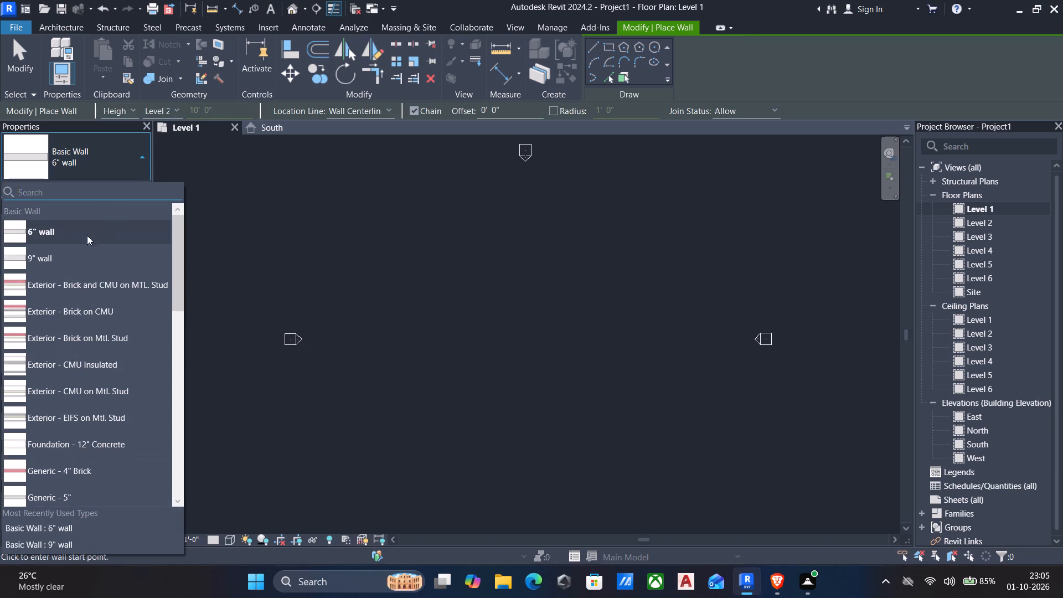
pyautogui.click(64, 259)
pyautogui.click(379, 109)
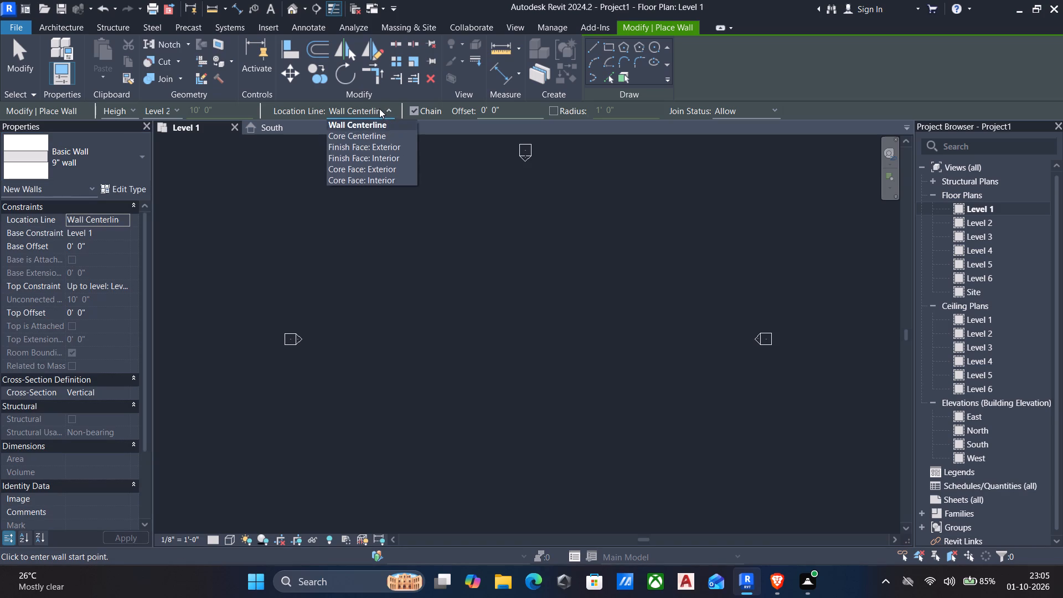
pyautogui.click(357, 148)
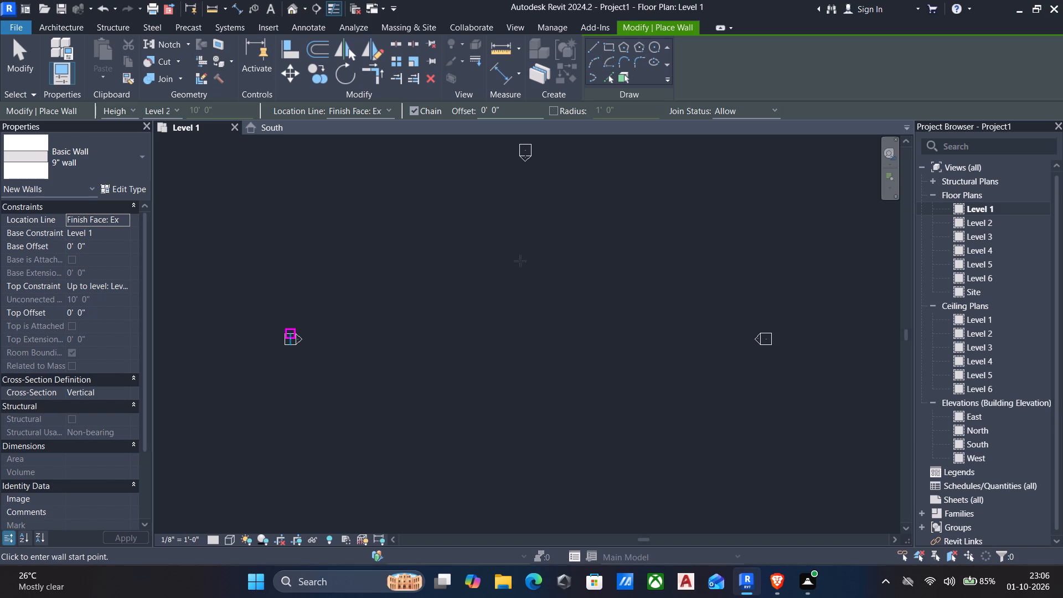
# Draw the west exterior walls as a chain: about 12' south, 5' west, 10' 6" south, and another 12' south.
pyautogui.click(483, 243)
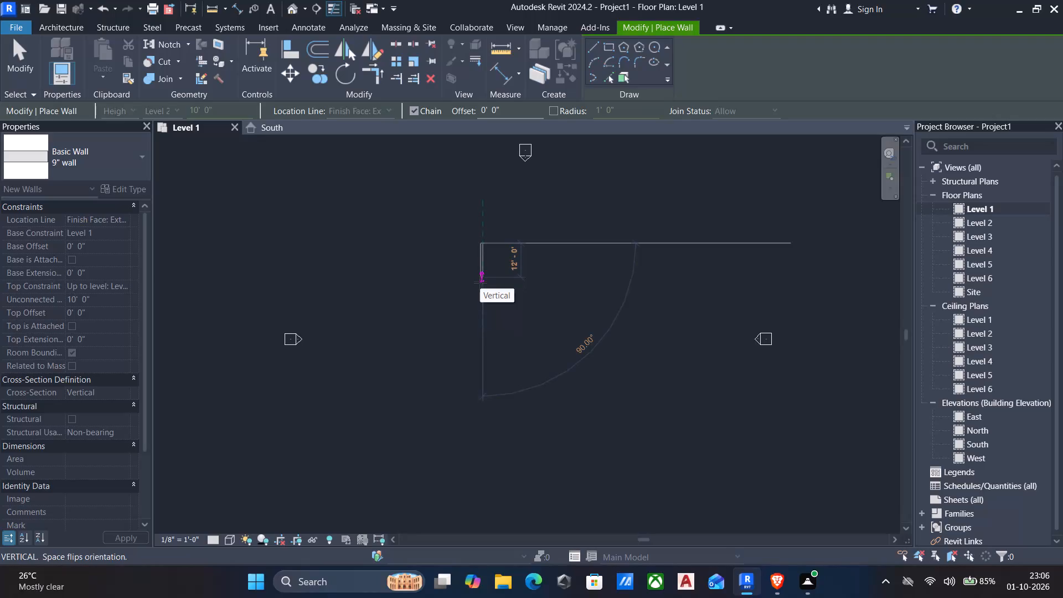
pyautogui.click(480, 282)
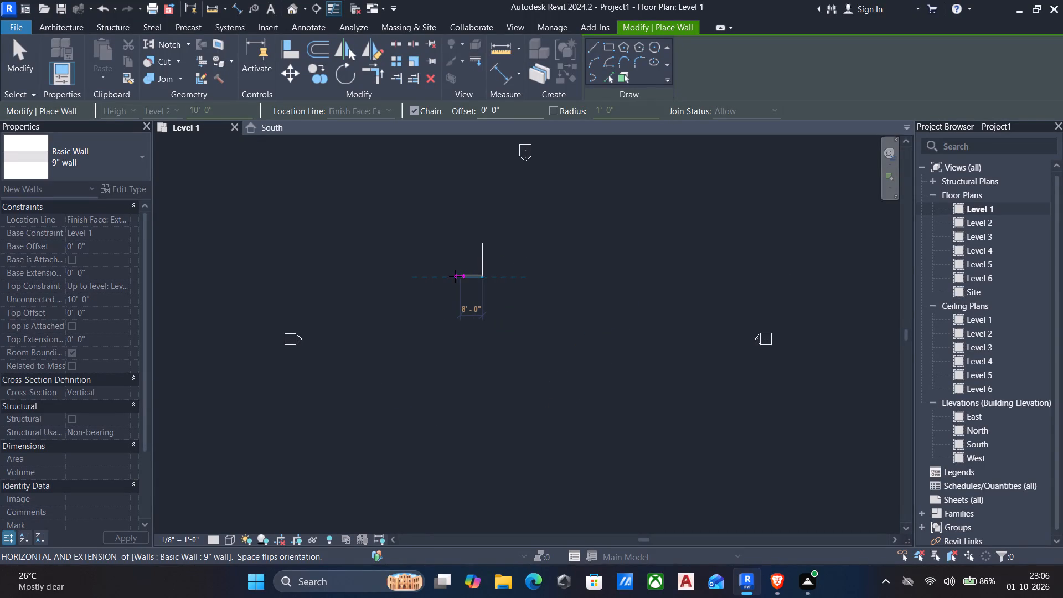
pyautogui.scroll(4, 454, 279)
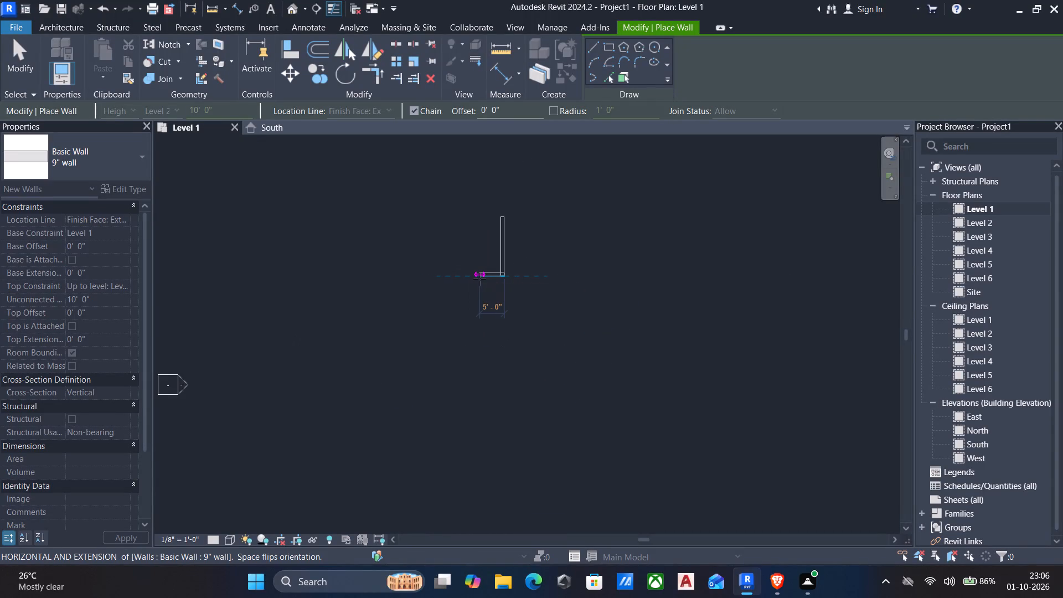
pyautogui.click(479, 279)
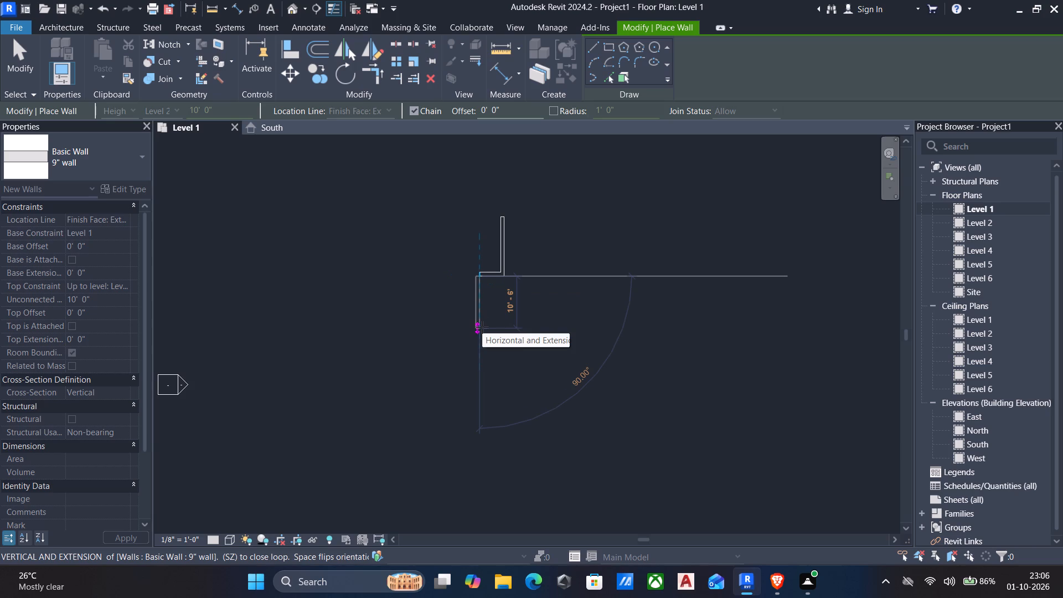
pyautogui.click(482, 327)
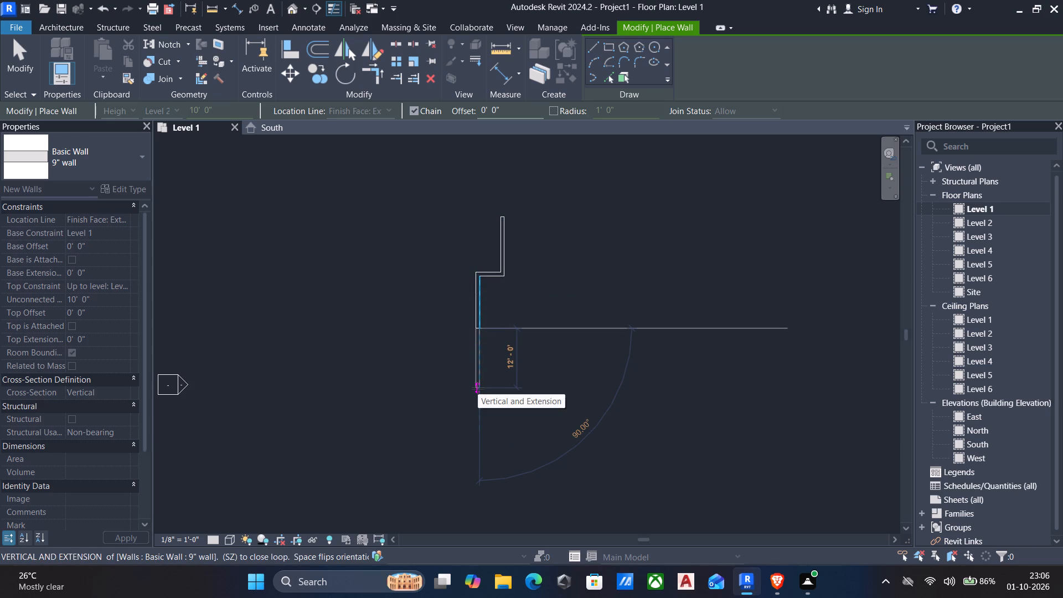
pyautogui.click(478, 388)
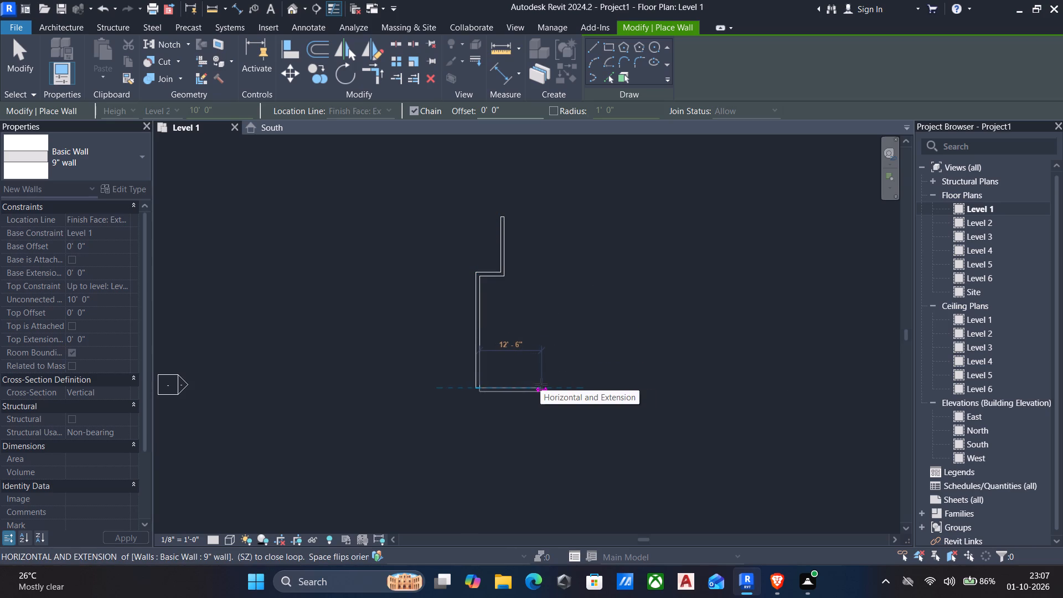
# Continue the wall chain about 13' and 14' east, 10' north, 13' 6" east, and 18' north.
pyautogui.click(544, 383)
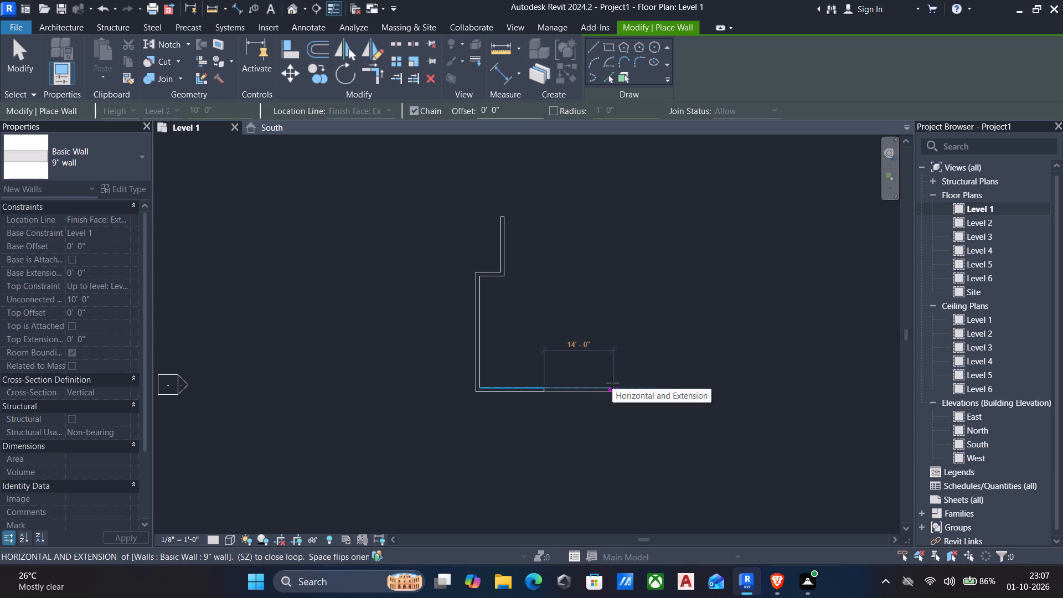
pyautogui.click(612, 383)
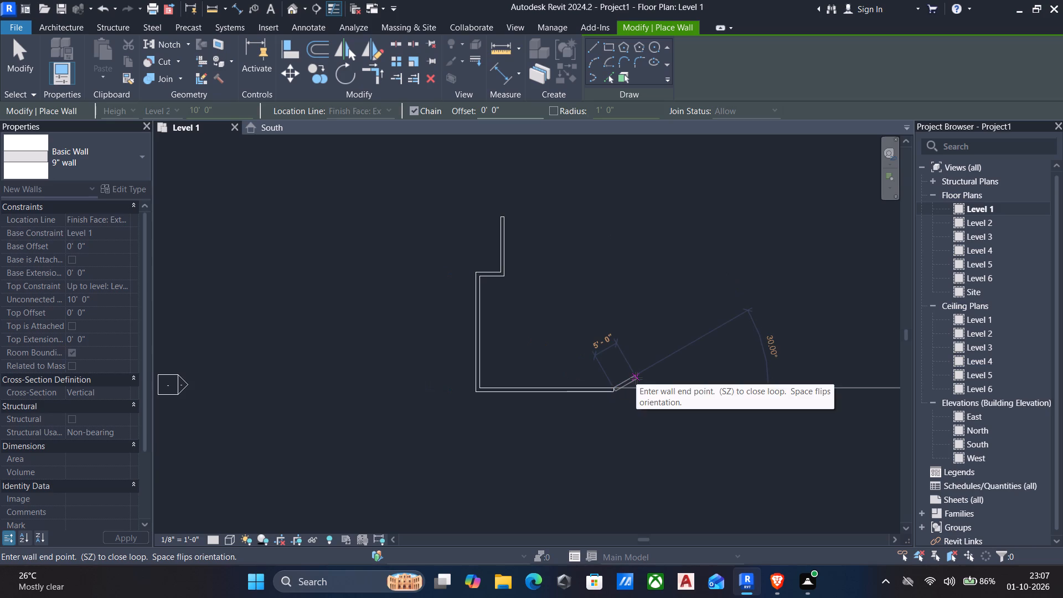
pyautogui.click(611, 338)
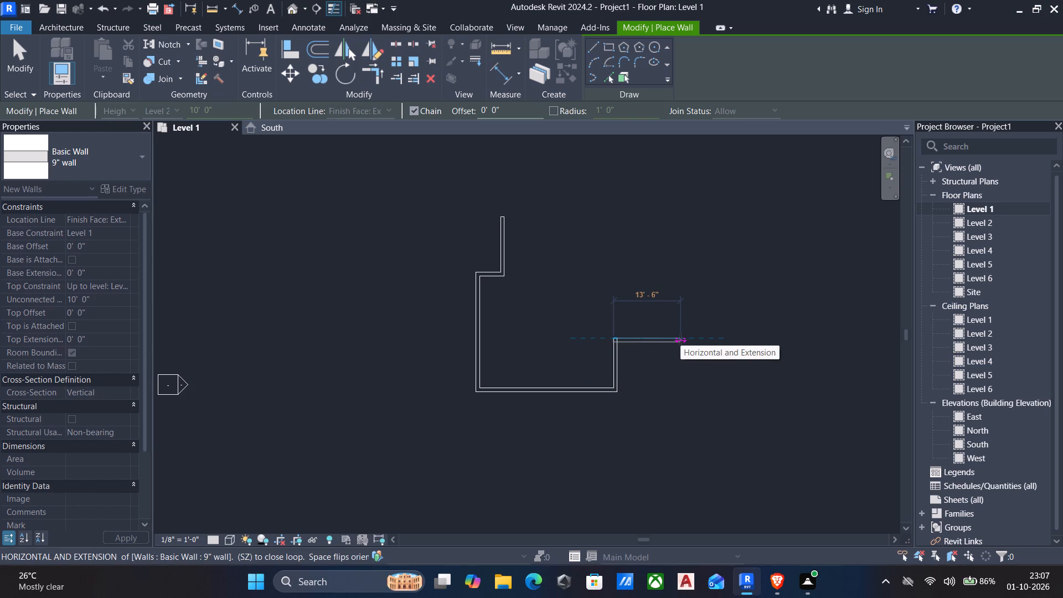
pyautogui.click(680, 339)
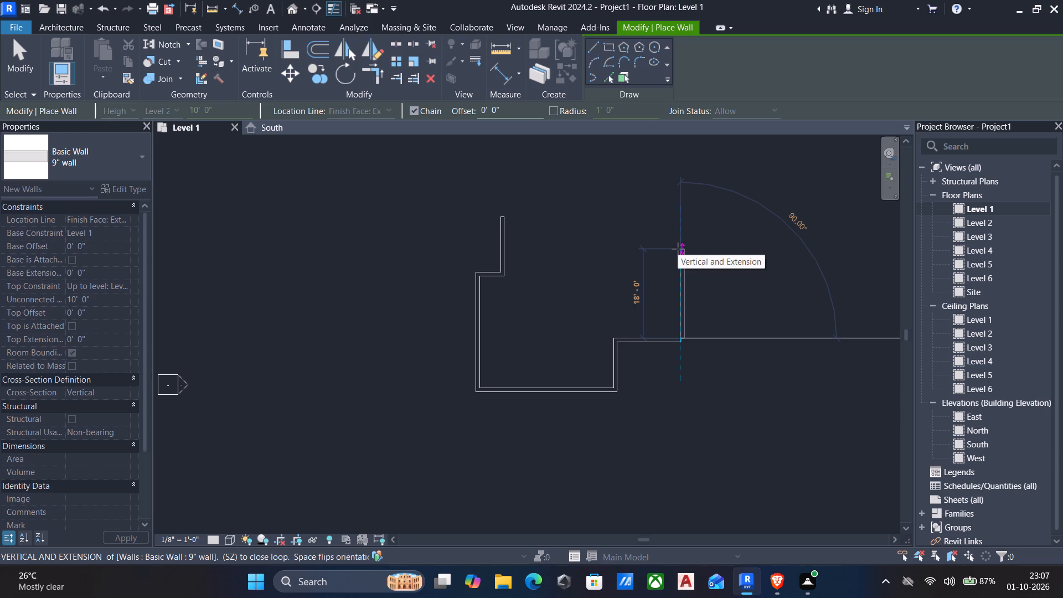
pyautogui.click(678, 249)
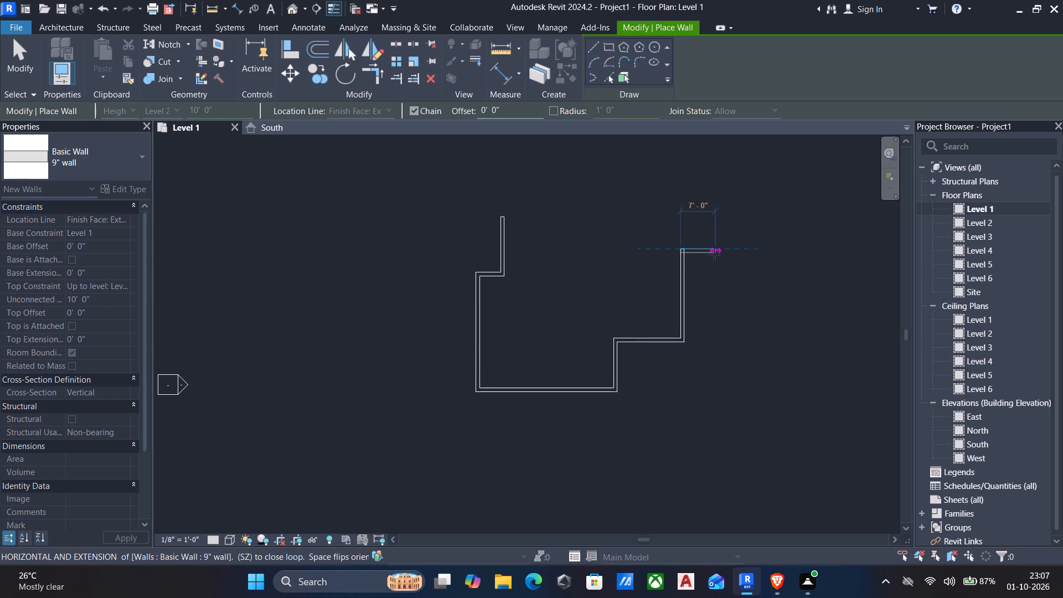
# Draw walls about 5' 6" east and 6' 6" north, close the outline with a flipped wall to the chain's start, and finish placing walls.
pyautogui.scroll(3, 714, 254)
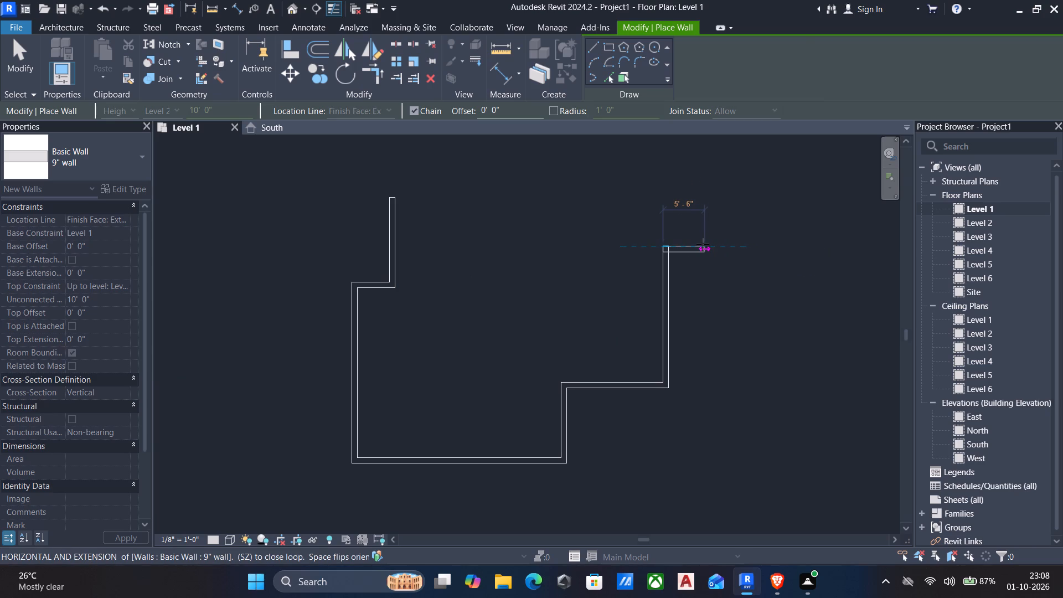
pyautogui.click(703, 244)
pyautogui.scroll(1, 703, 244)
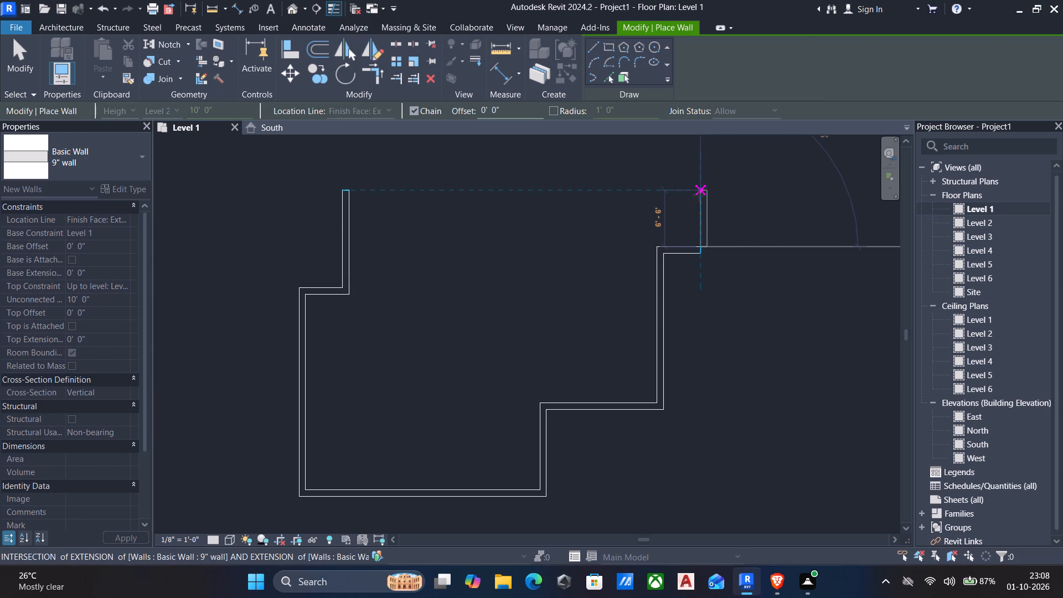
pyautogui.click(698, 192)
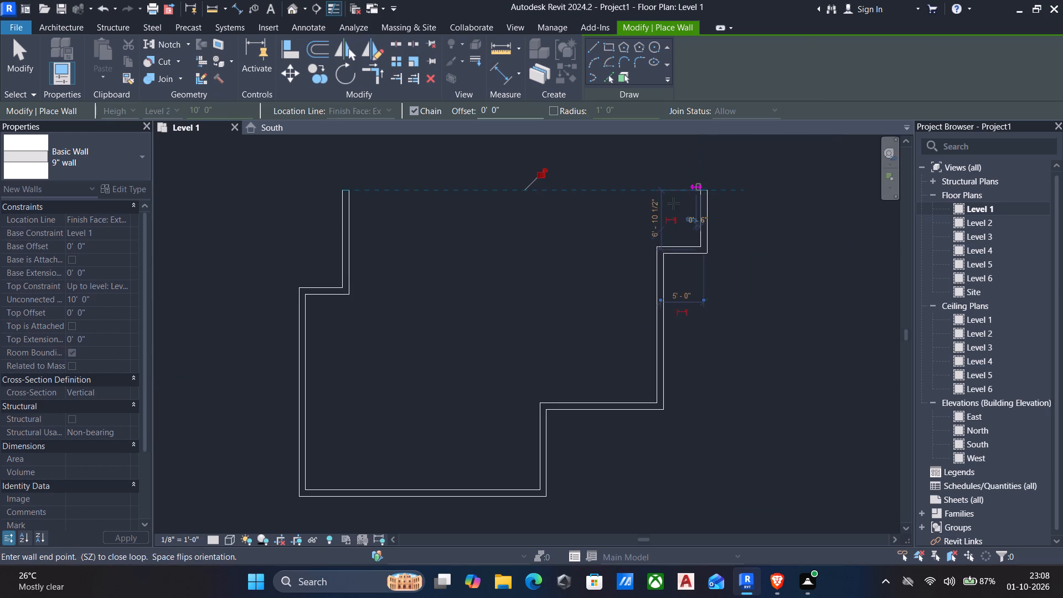
pyautogui.press('space')
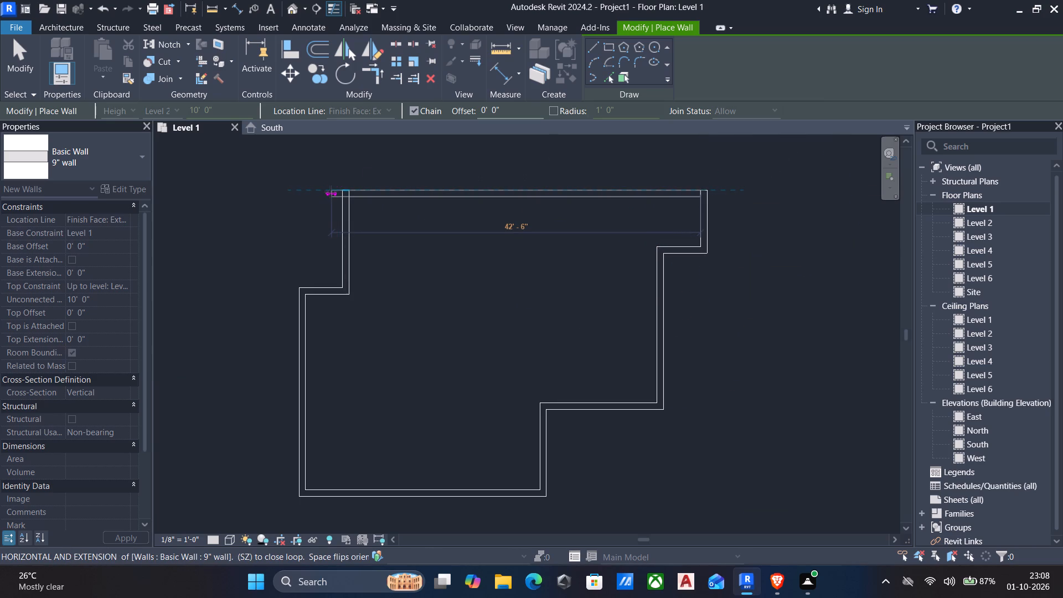
pyautogui.click(342, 195)
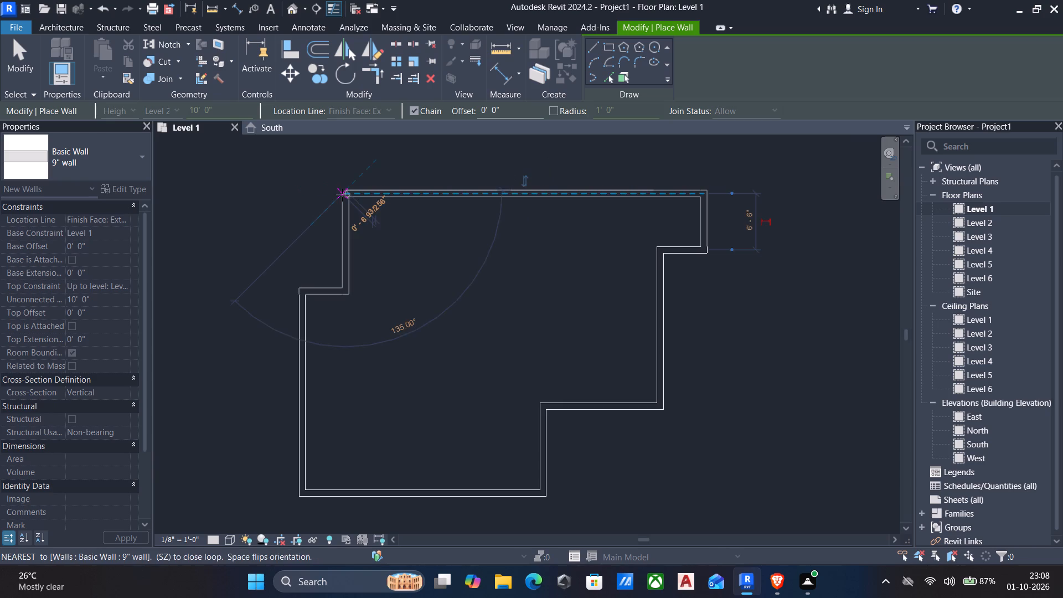
pyautogui.press('Escape')
pyautogui.scroll(-5, 365, 208)
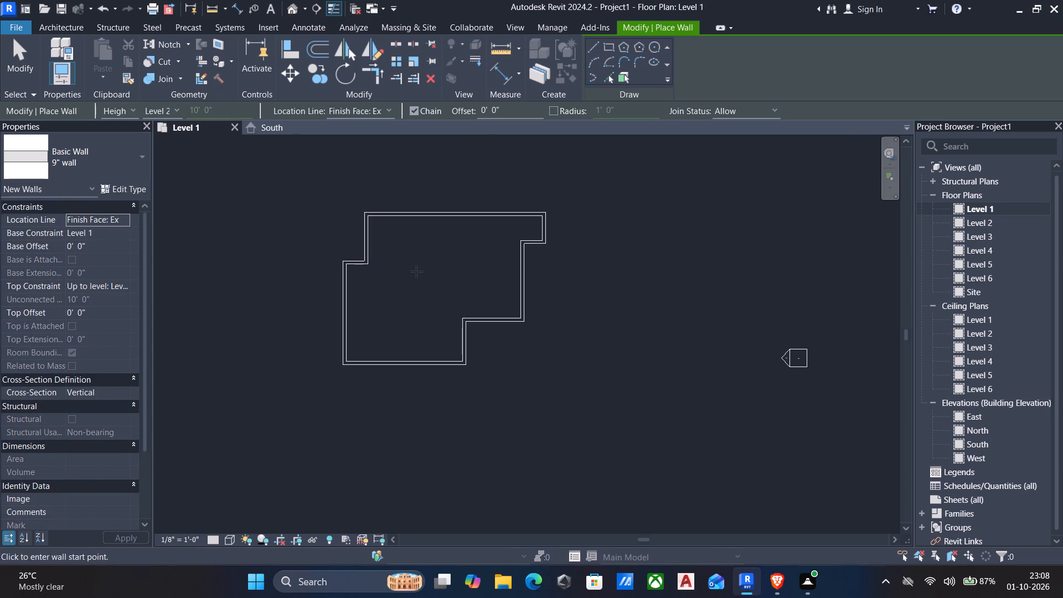
pyautogui.press('Escape')
# Open the default 3D view and examine the exterior walls.
pyautogui.moveTo(416, 271); pyautogui.dragTo(473, 297, button='middle')
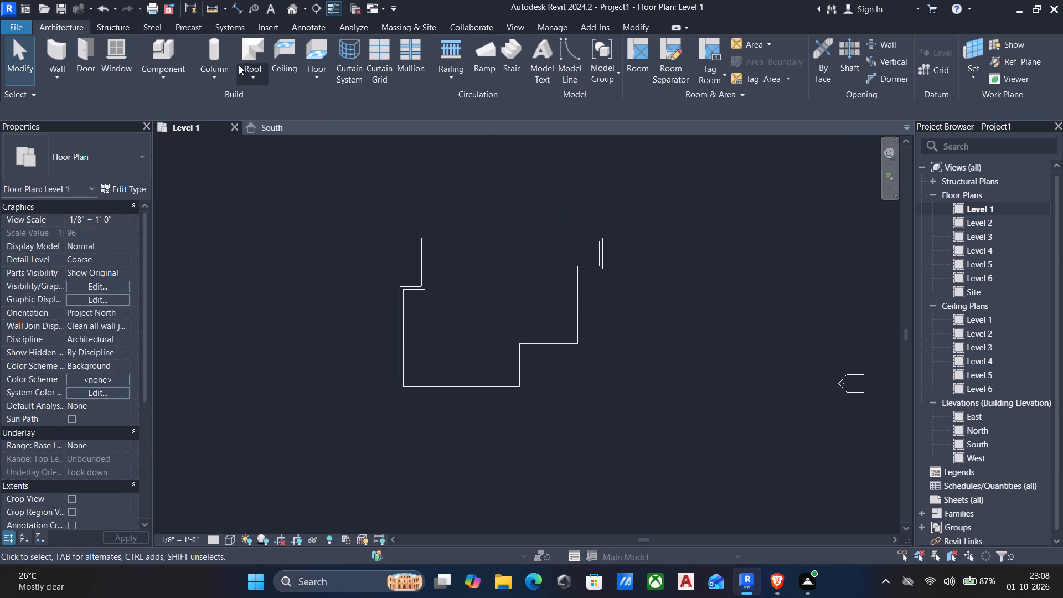
pyautogui.click(287, 11)
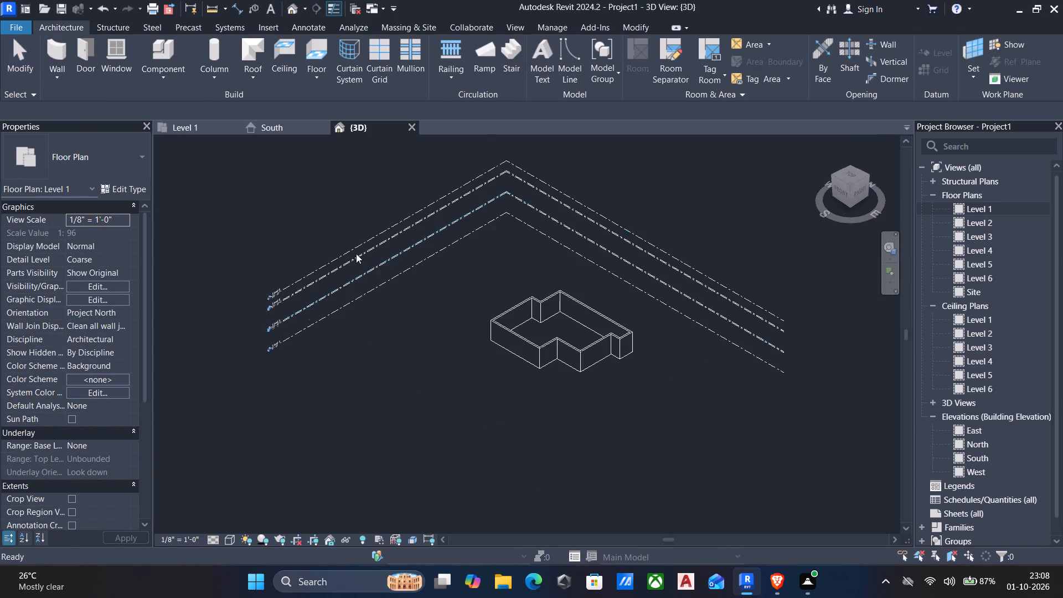
pyautogui.scroll(5, 549, 337)
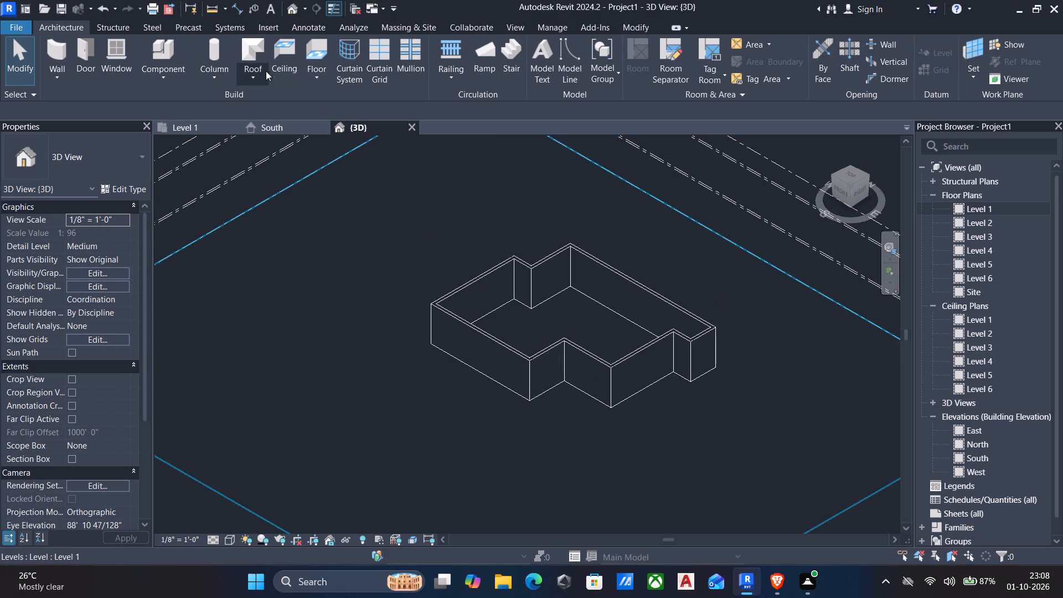
# Start a floor and duplicate the Generic - 12" floor type under the name 6".
pyautogui.click(300, 75)
pyautogui.click(327, 106)
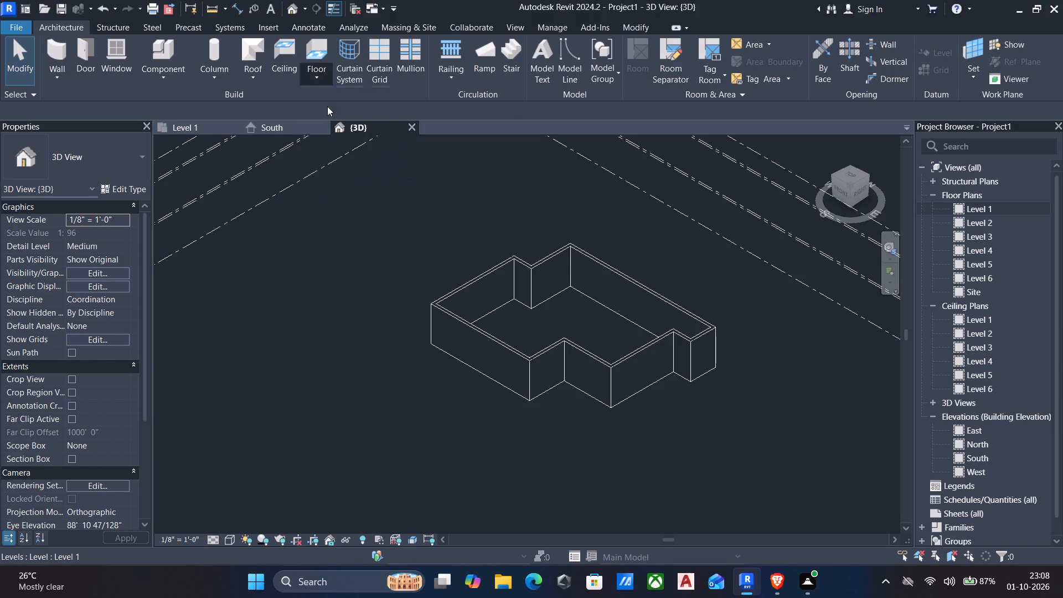
pyautogui.click(133, 183)
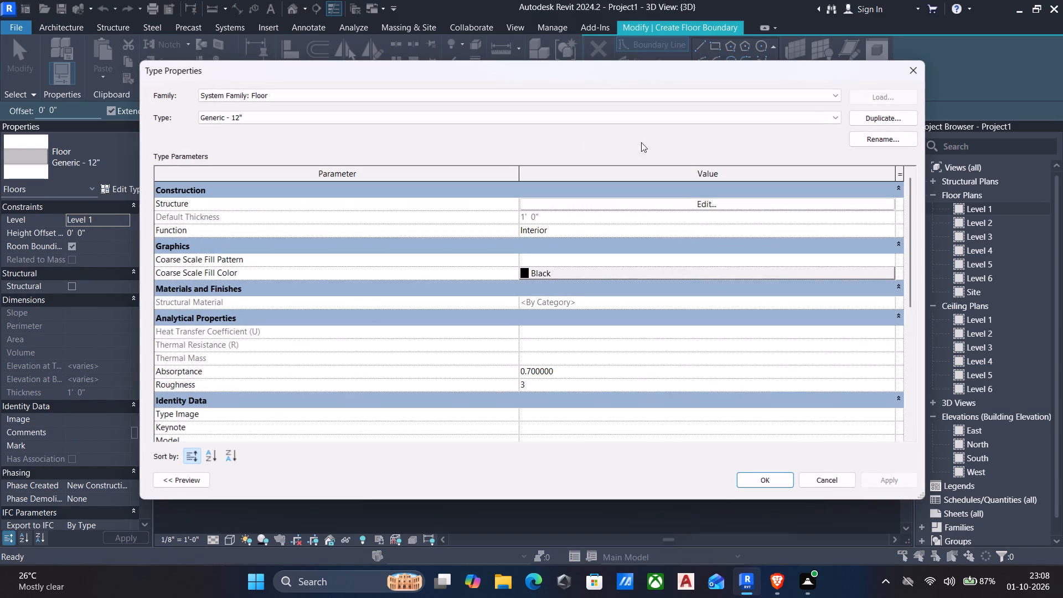
pyautogui.click(859, 116)
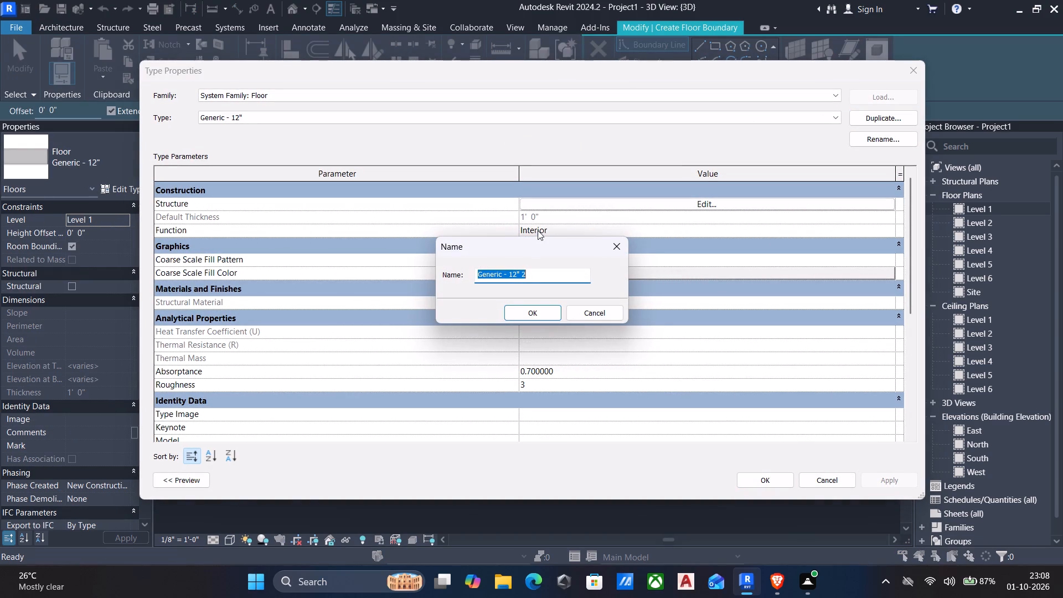
pyautogui.press('6')
pyautogui.hotkey('shift', '"')
pyautogui.press('space')
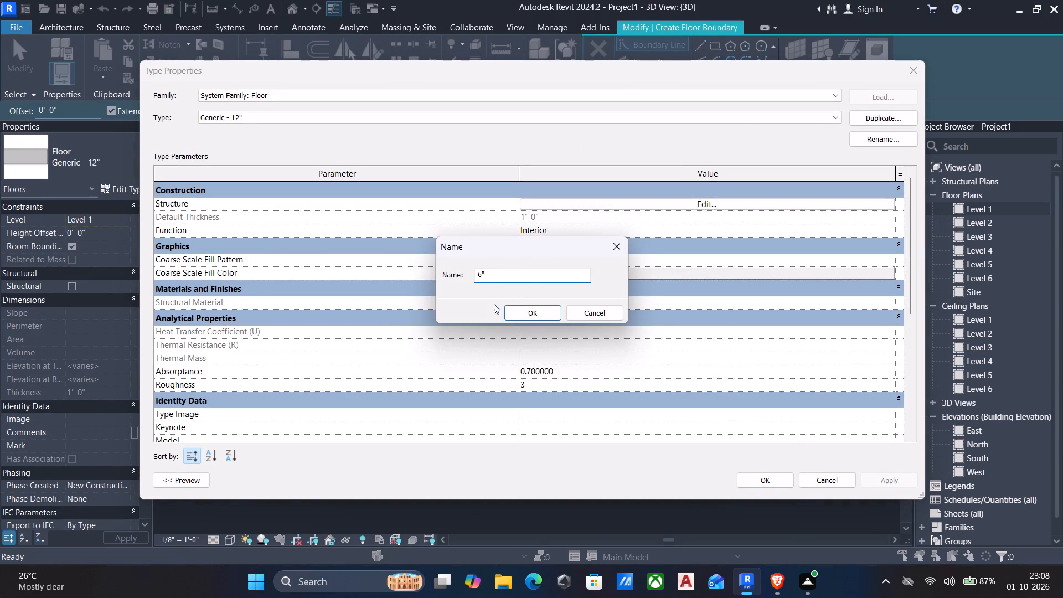
pyautogui.click(519, 313)
# Set the new floor type's structure layer thickness to 6" and apply the type changes.
pyautogui.click(711, 204)
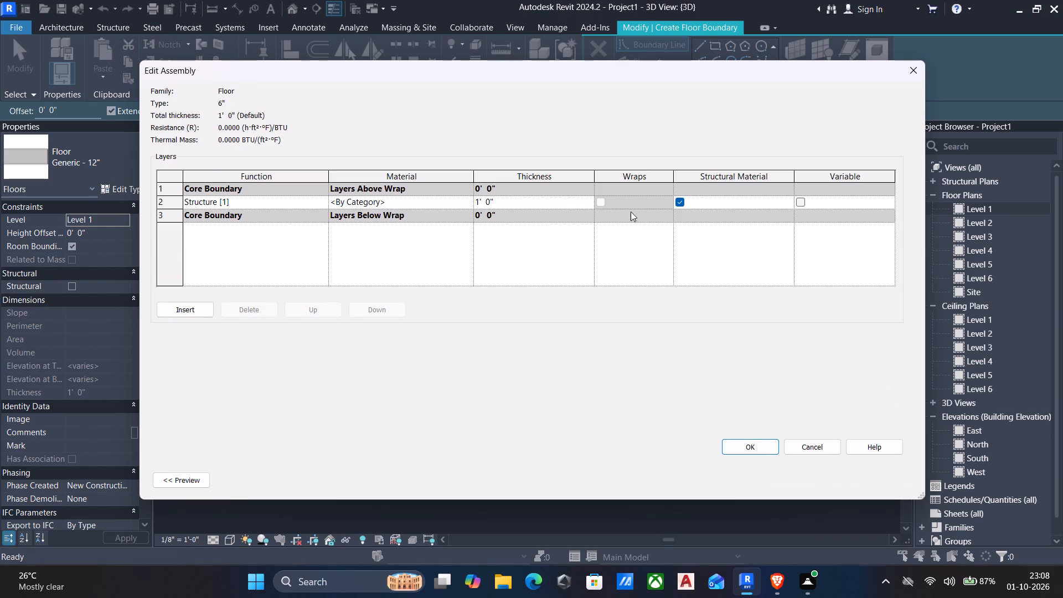
pyautogui.click(561, 204)
pyautogui.write('6"')
pyautogui.press('Return')
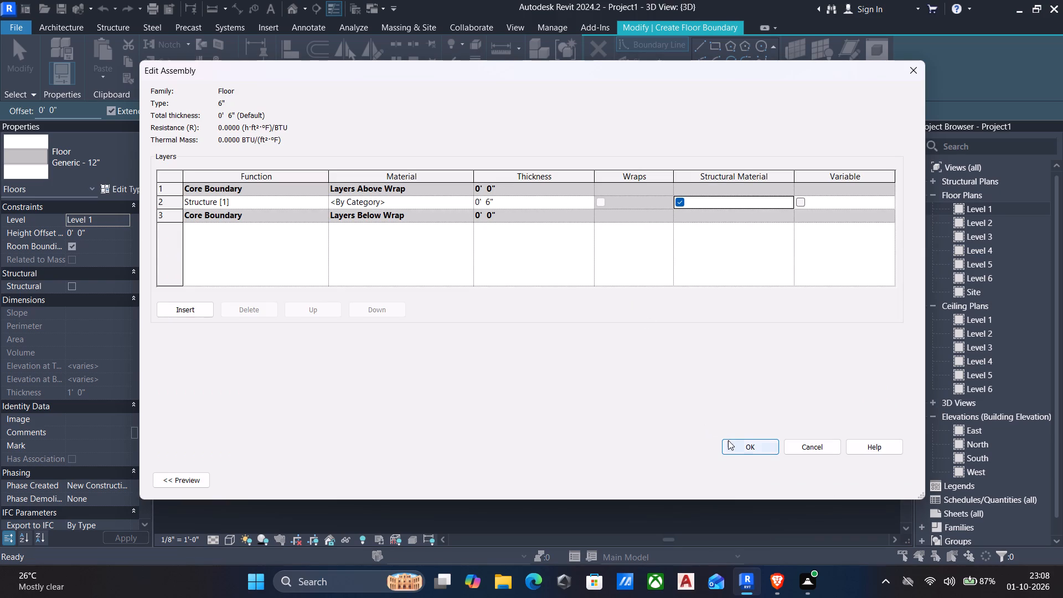
pyautogui.click(732, 442)
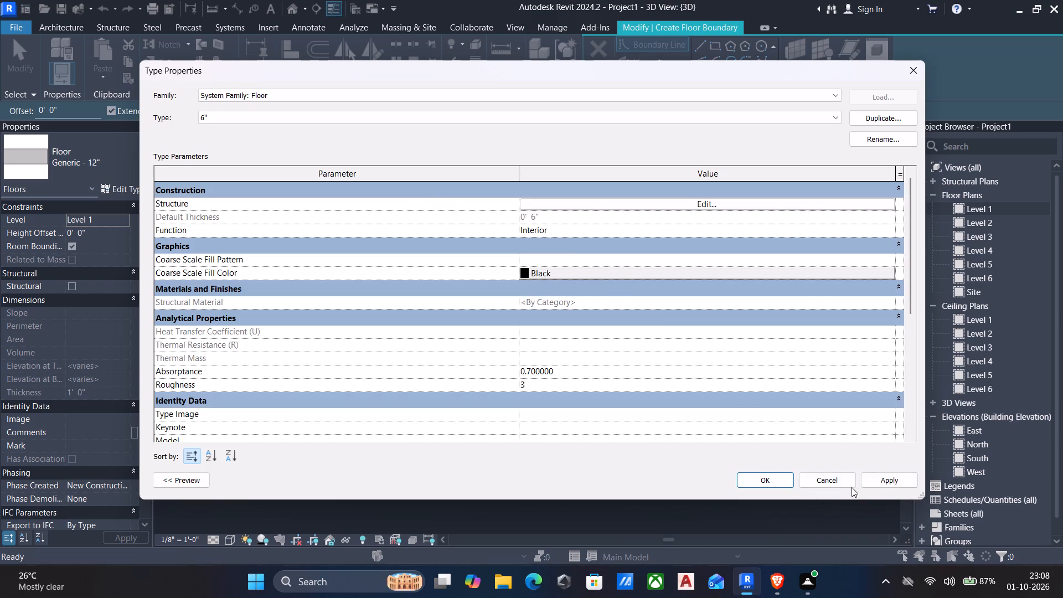
pyautogui.click(885, 475)
pyautogui.click(777, 471)
pyautogui.click(766, 475)
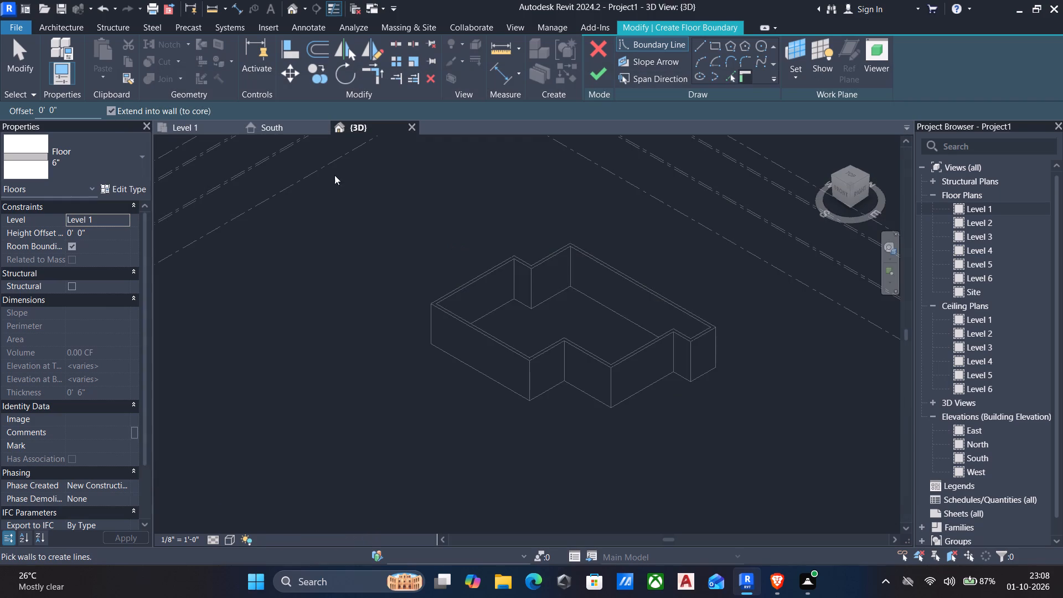
# In the Level 1 plan, pick the outer faces of the north, east and south walls as floor boundary lines.
pyautogui.click(220, 130)
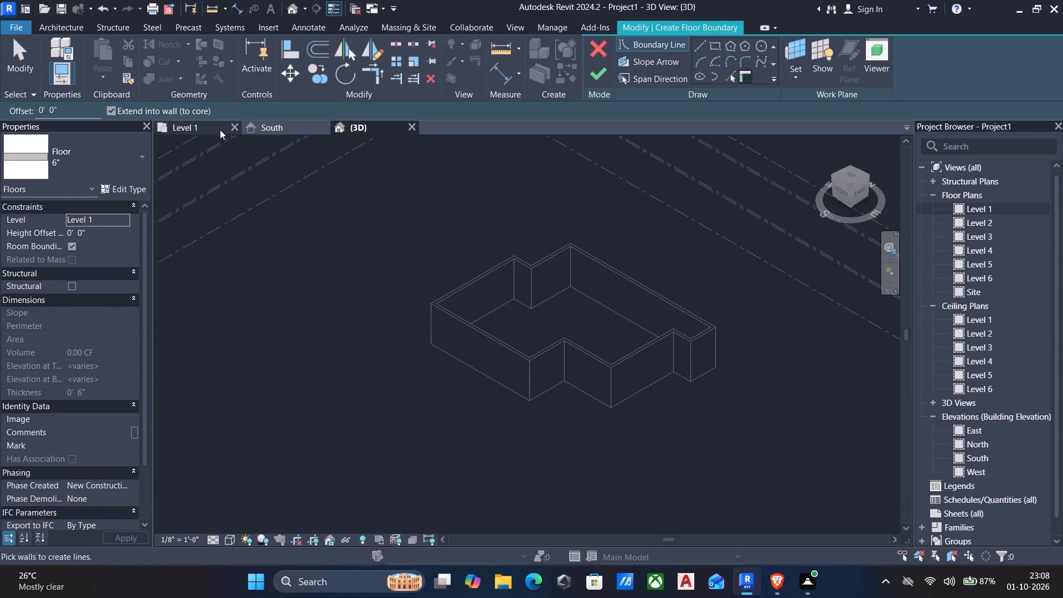
pyautogui.click(732, 78)
pyautogui.scroll(4, 572, 228)
pyautogui.click(532, 238)
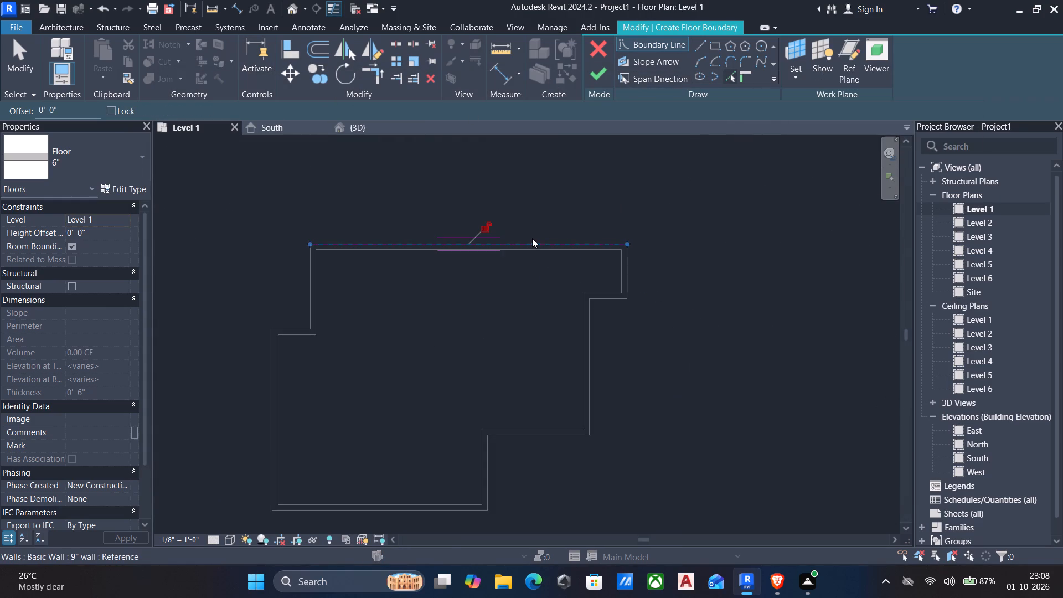
pyautogui.click(625, 271)
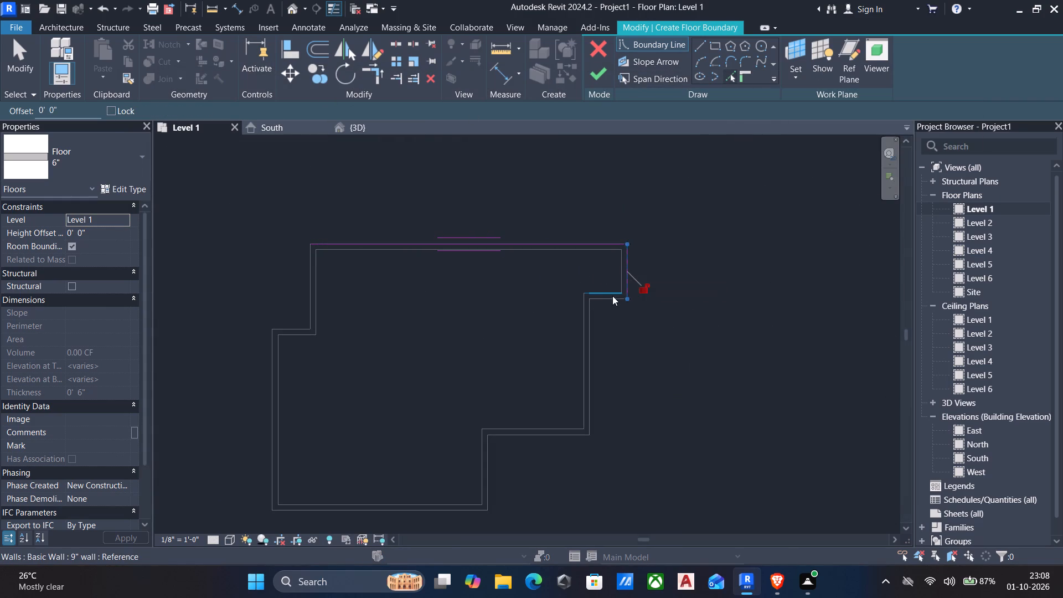
pyautogui.click(611, 298)
pyautogui.click(588, 336)
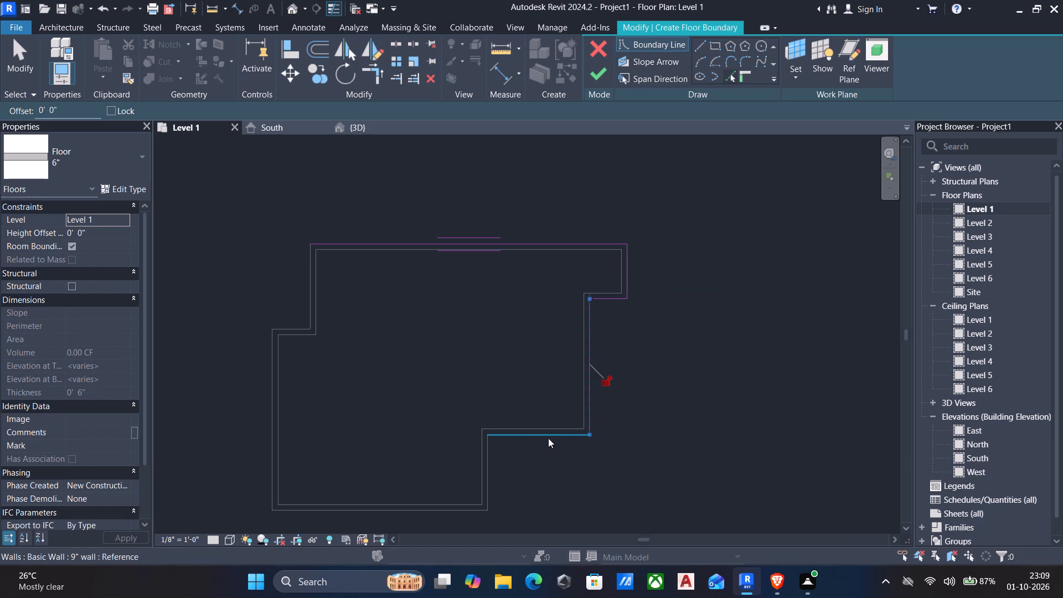
pyautogui.click(548, 436)
pyautogui.click(484, 487)
pyautogui.click(450, 507)
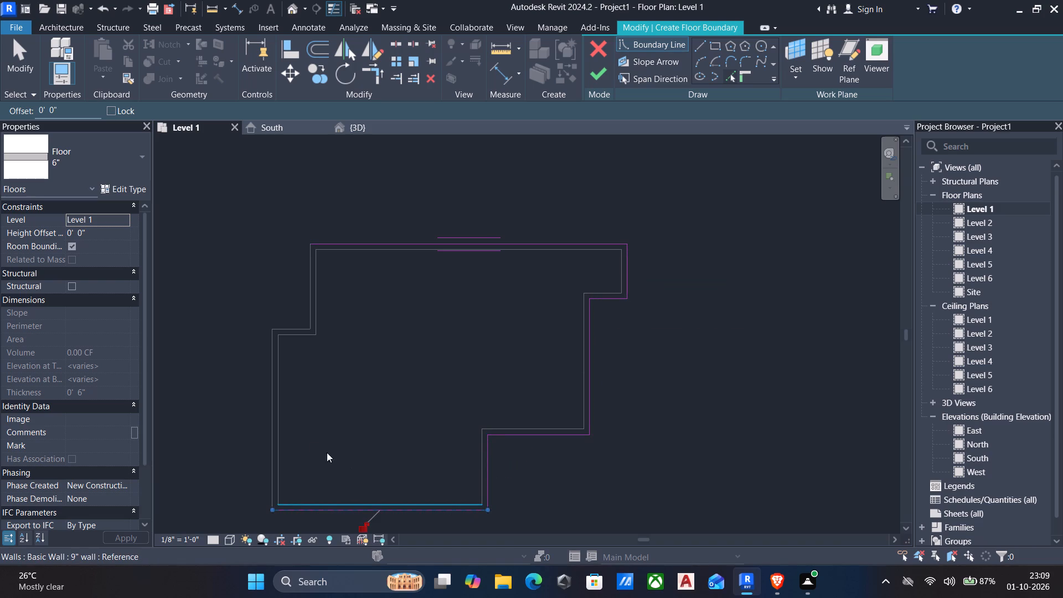
# Add the outer faces of the stepped west walls to close the boundary, and finish the floor.
pyautogui.scroll(1, 270, 461)
pyautogui.click(270, 461)
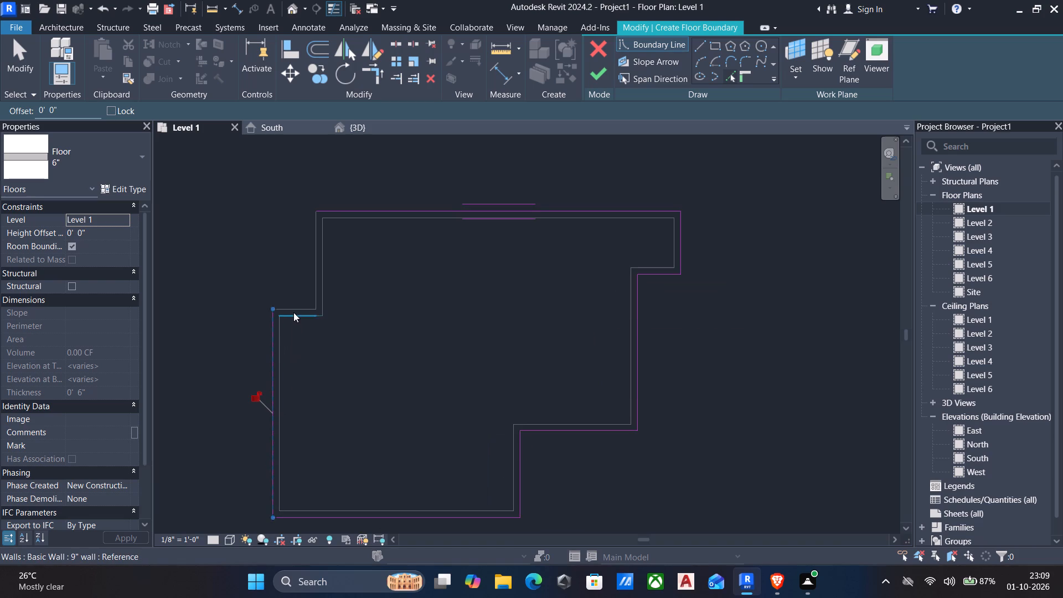
pyautogui.click(295, 311)
pyautogui.click(313, 268)
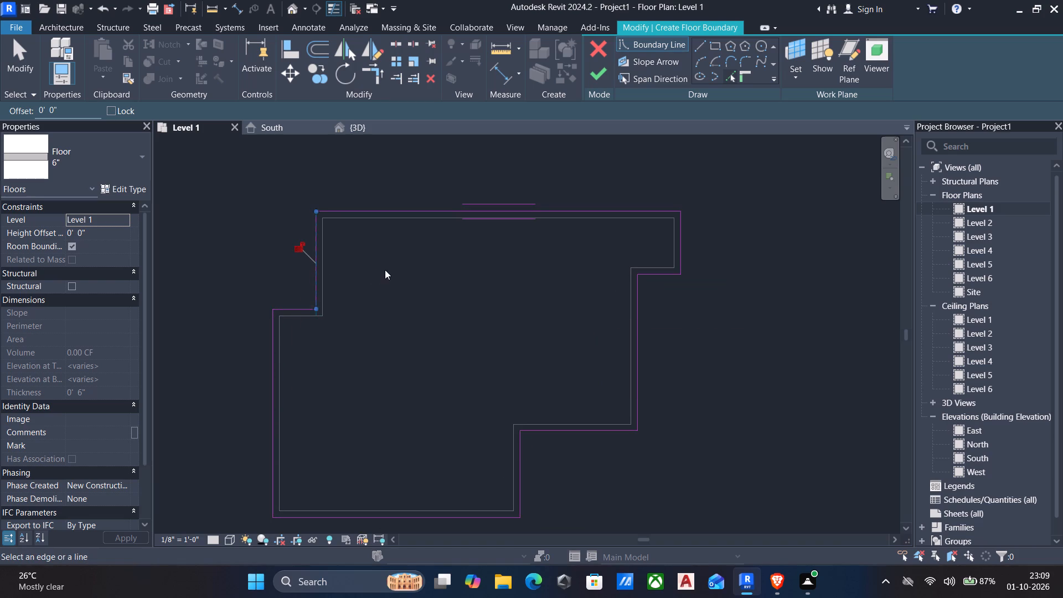
pyautogui.scroll(-2, 389, 270)
pyautogui.moveTo(392, 270); pyautogui.dragTo(492, 275, button='middle')
pyautogui.press('Escape')
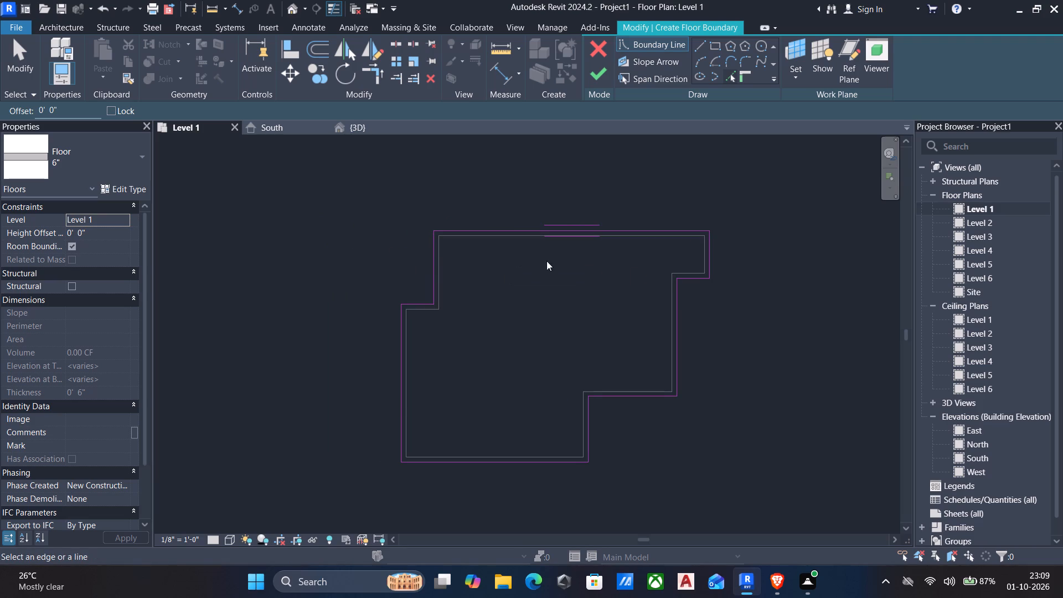
pyautogui.click(598, 74)
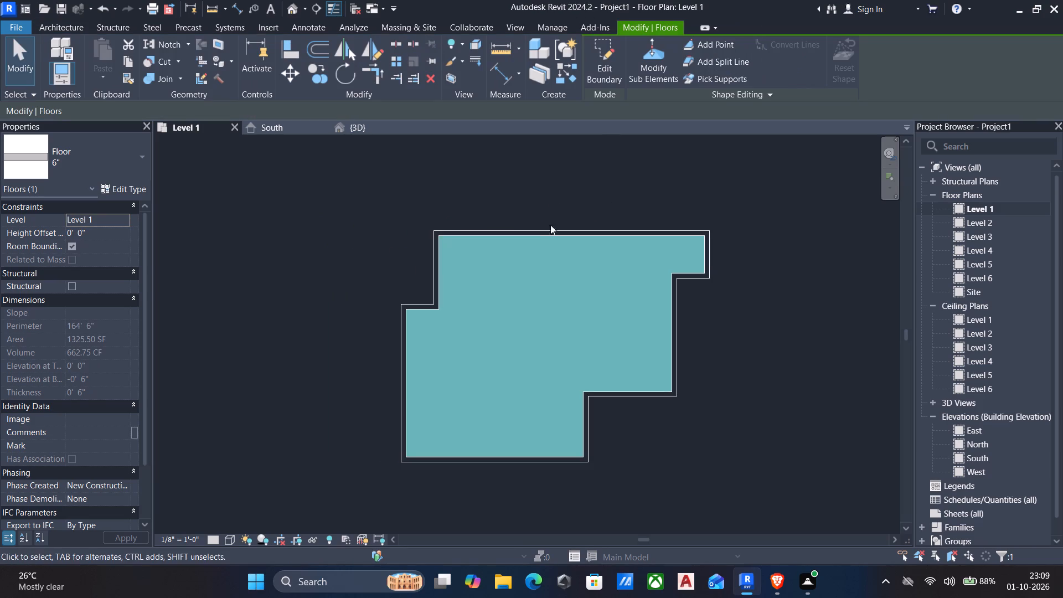
# In the 3D view, orbit to a low front angle, select the floor and nudge it up to a 0' 3" height offset.
pyautogui.scroll(-1, 505, 307)
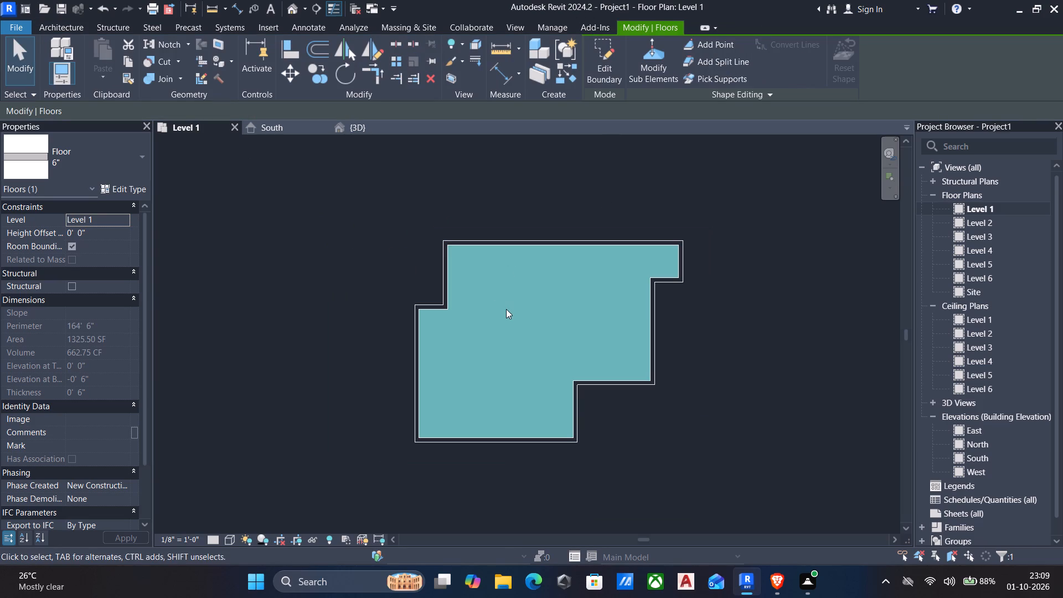
pyautogui.keyDown('shift'); pyautogui.moveTo(508, 309); pyautogui.dragTo(532, 236, button='middle'); pyautogui.keyUp('shift')
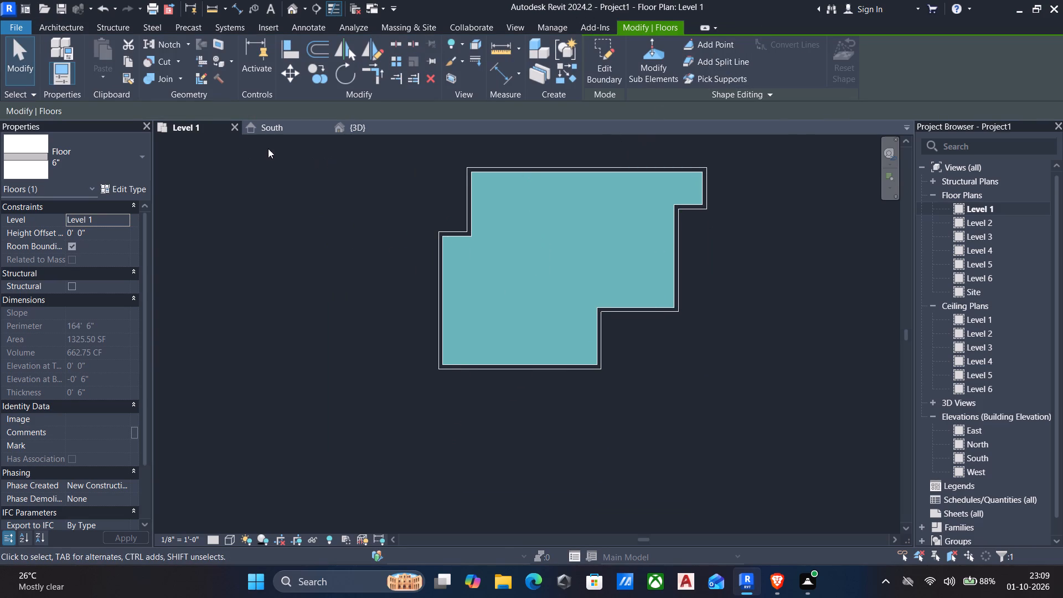
pyautogui.click(295, 12)
pyautogui.keyDown('shift'); pyautogui.moveTo(381, 216); pyautogui.dragTo(442, 145, button='middle'); pyautogui.keyUp('shift')
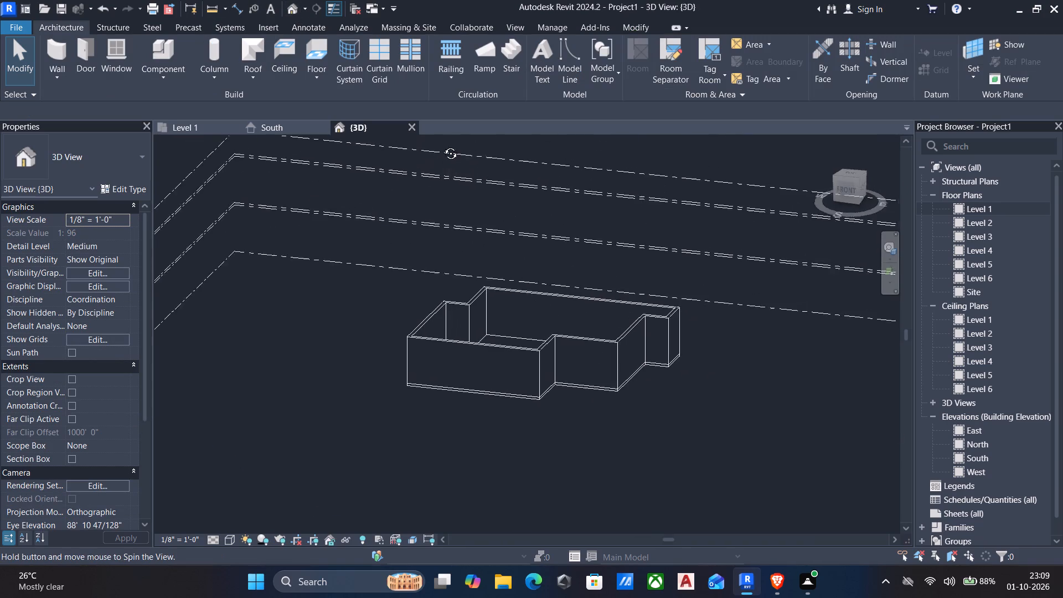
pyautogui.keyDown('shift'); pyautogui.moveTo(442, 145); pyautogui.dragTo(443, 142, button='middle'); pyautogui.keyUp('shift')
pyautogui.scroll(-1, 460, 325)
pyautogui.scroll(4, 481, 363)
pyautogui.keyDown('shift'); pyautogui.moveTo(493, 390); pyautogui.dragTo(513, 324, button='middle'); pyautogui.keyUp('shift')
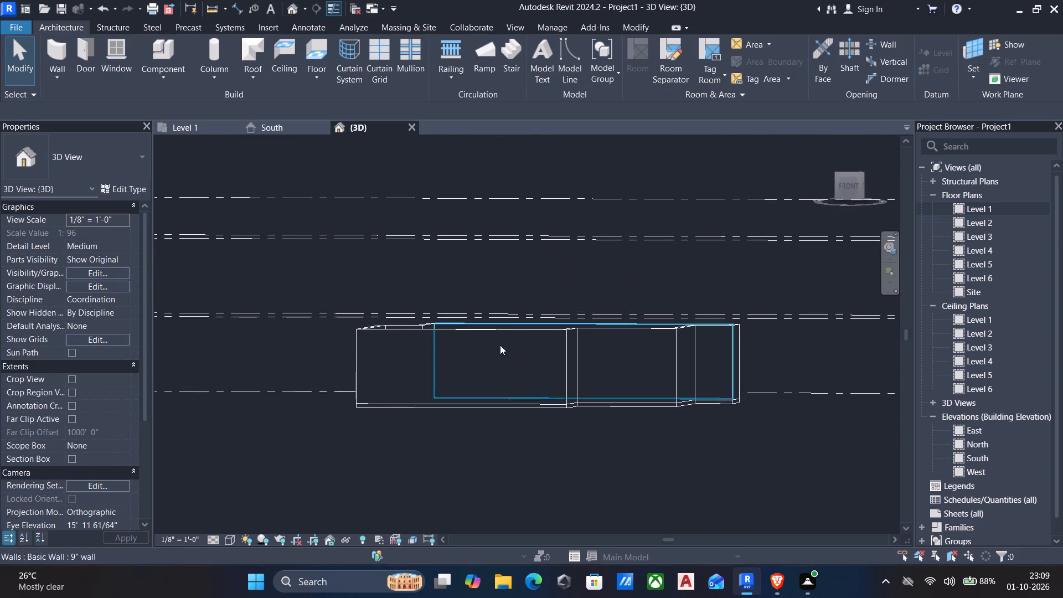
pyautogui.scroll(3, 479, 401)
pyautogui.click(486, 406)
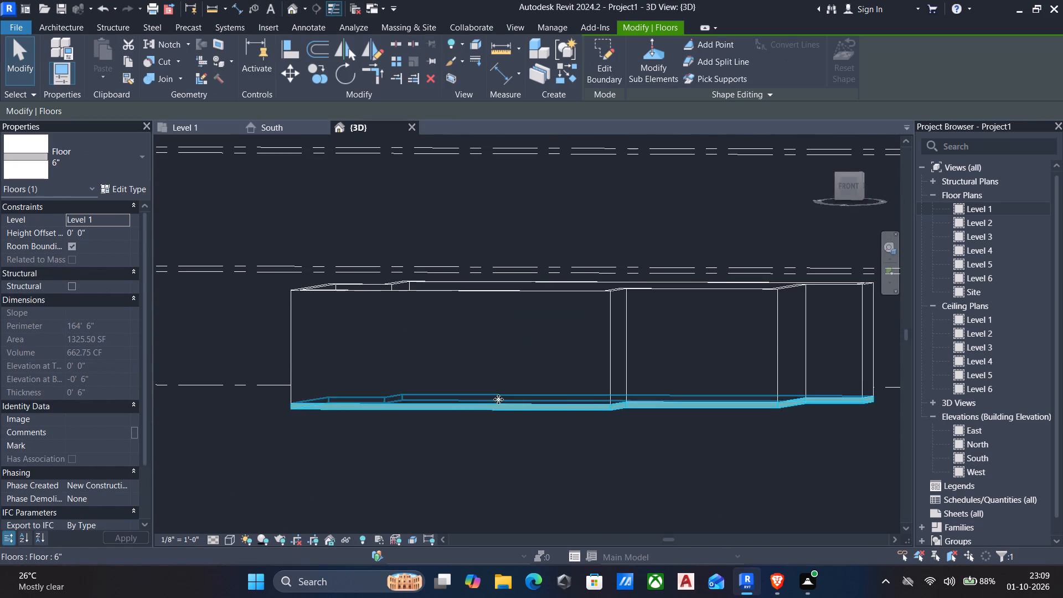
pyautogui.press('Up')
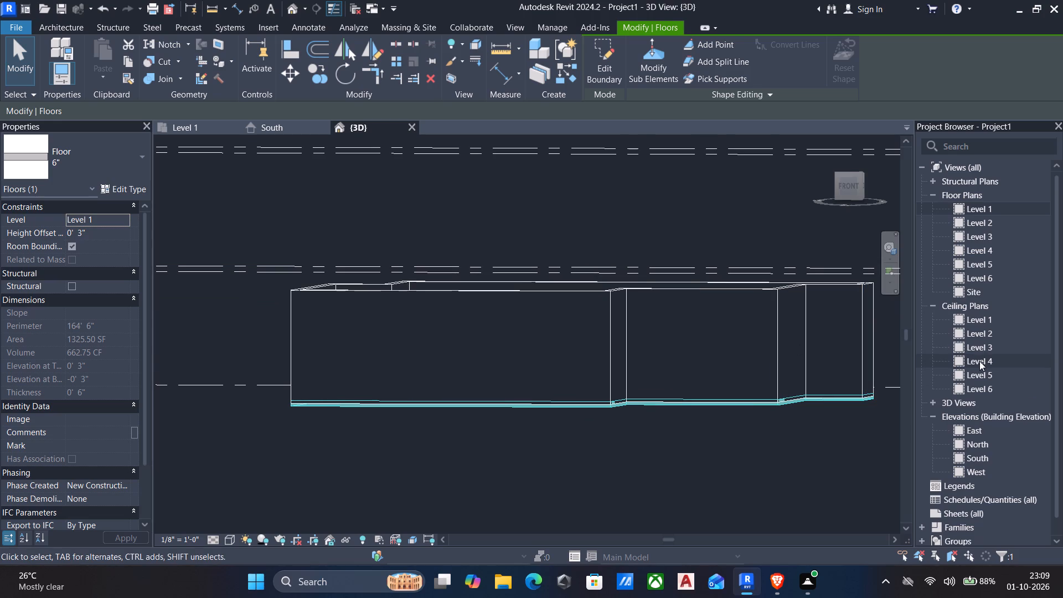
# In the North elevation, nudge the floor until its underside sits on Level 1, at a 0' 6" height offset.
pyautogui.doubleClick(973, 440)
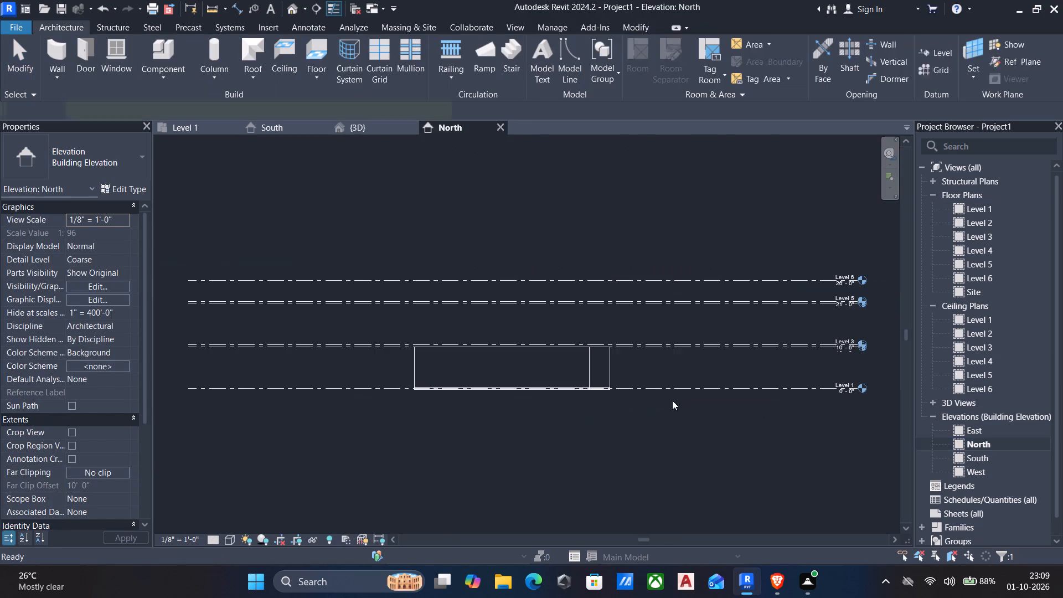
pyautogui.scroll(4, 559, 401)
pyautogui.scroll(5, 440, 396)
pyautogui.scroll(4, 367, 395)
pyautogui.moveTo(390, 386); pyautogui.dragTo(474, 384, button='middle')
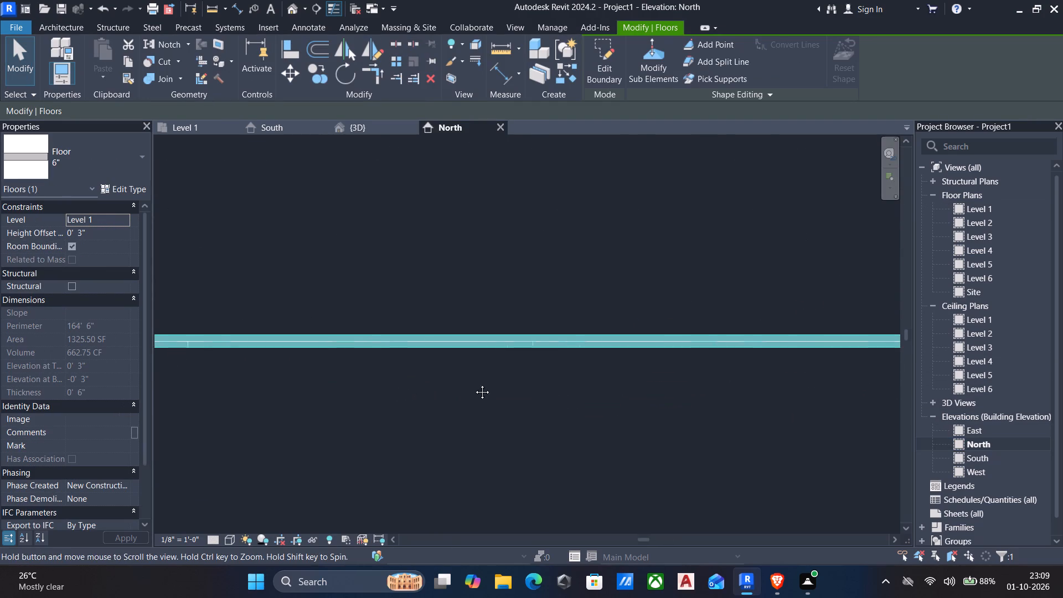
pyautogui.moveTo(474, 384); pyautogui.dragTo(521, 384, button='middle')
pyautogui.scroll(-3, 521, 384)
pyautogui.press('Up')
pyautogui.press('Up')
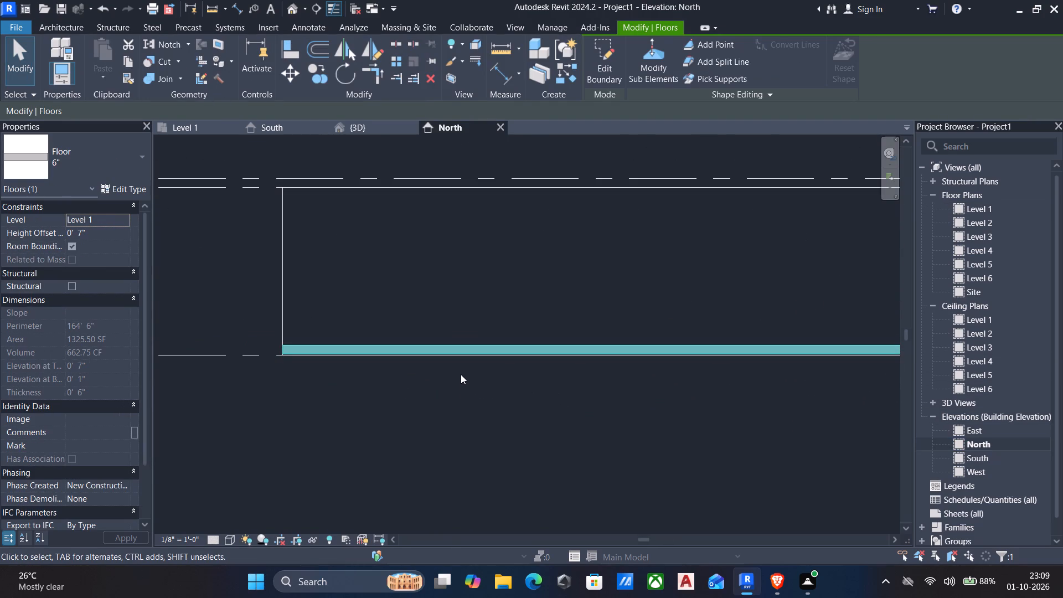
pyautogui.press('Down')
pyautogui.press('Up')
pyautogui.scroll(4, 457, 373)
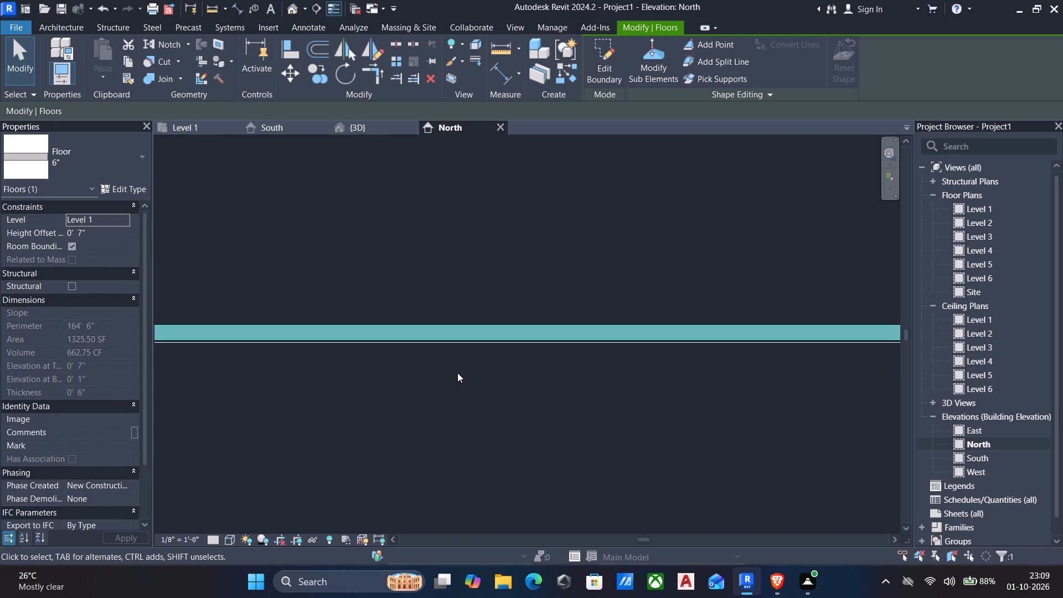
pyautogui.scroll(5, 456, 363)
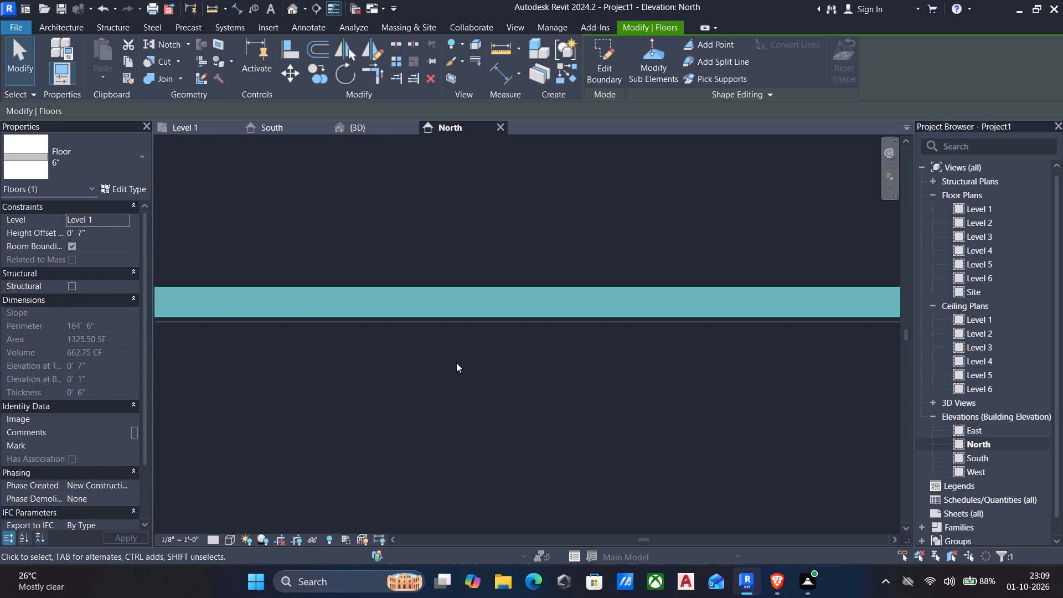
pyautogui.press('Down')
pyautogui.scroll(5, 456, 363)
pyautogui.press('Down')
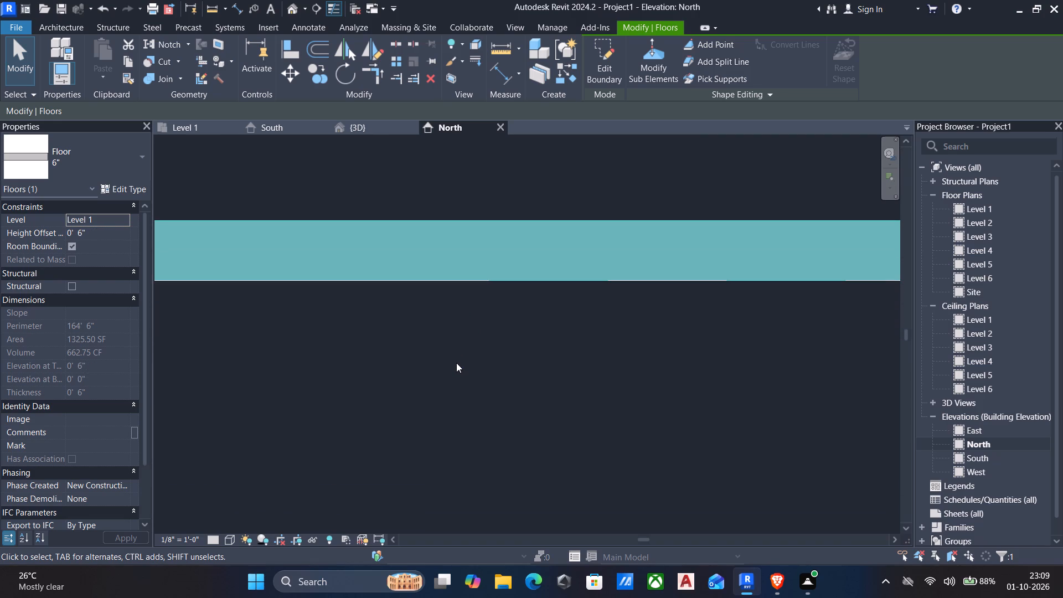
# In the North elevation, nudge the floor down until its top aligns with Level 1, at a 0' 0" height offset.
pyautogui.scroll(-19, 456, 363)
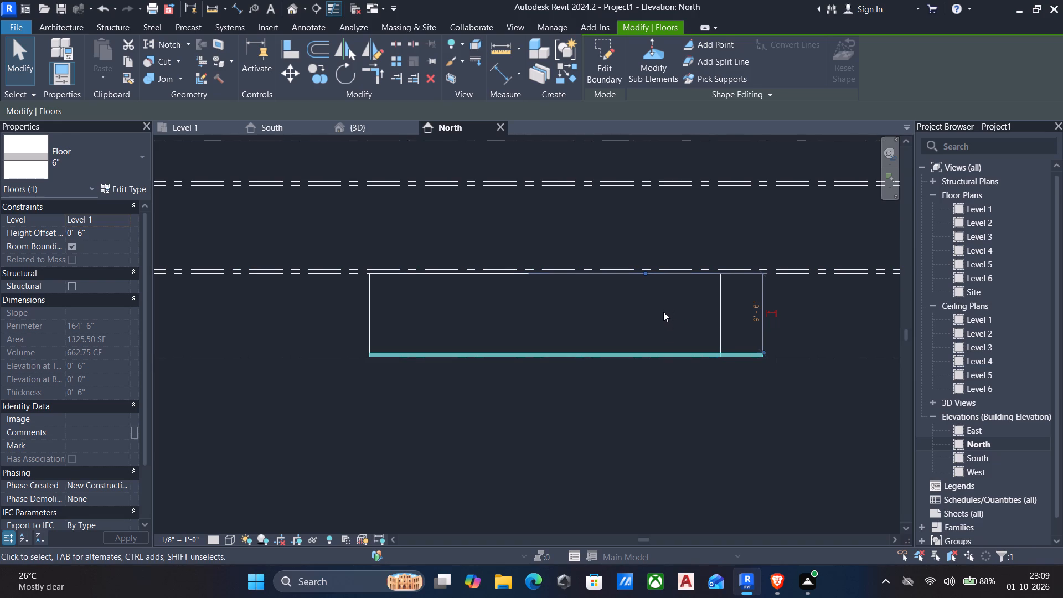
pyautogui.press('Down')
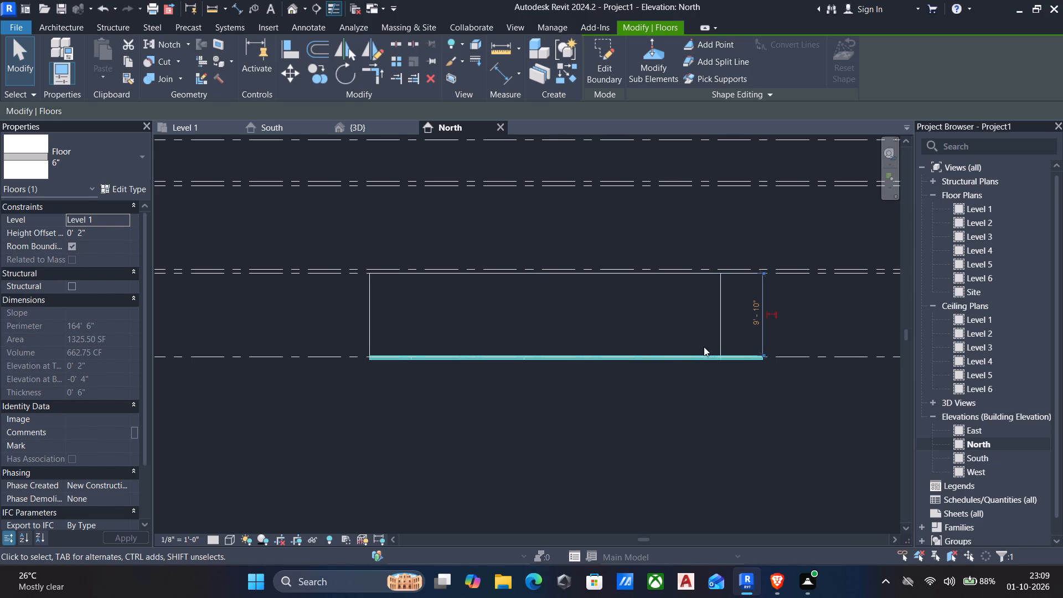
pyautogui.press('Down')
pyautogui.scroll(4, 562, 362)
pyautogui.press('Up')
pyautogui.scroll(5, 563, 359)
pyautogui.scroll(-6, 577, 346)
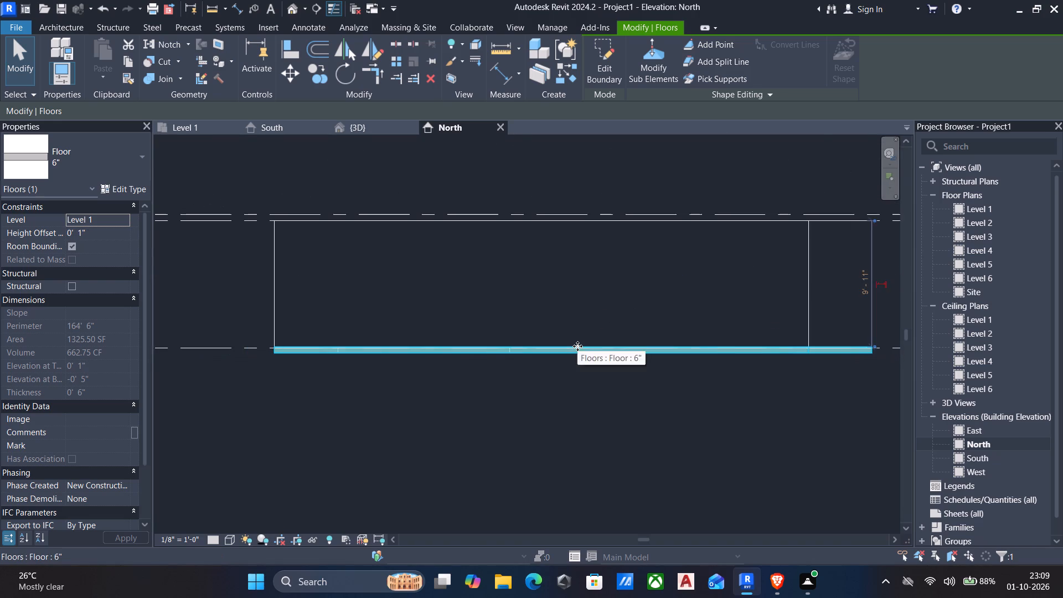
pyautogui.scroll(-4, 577, 336)
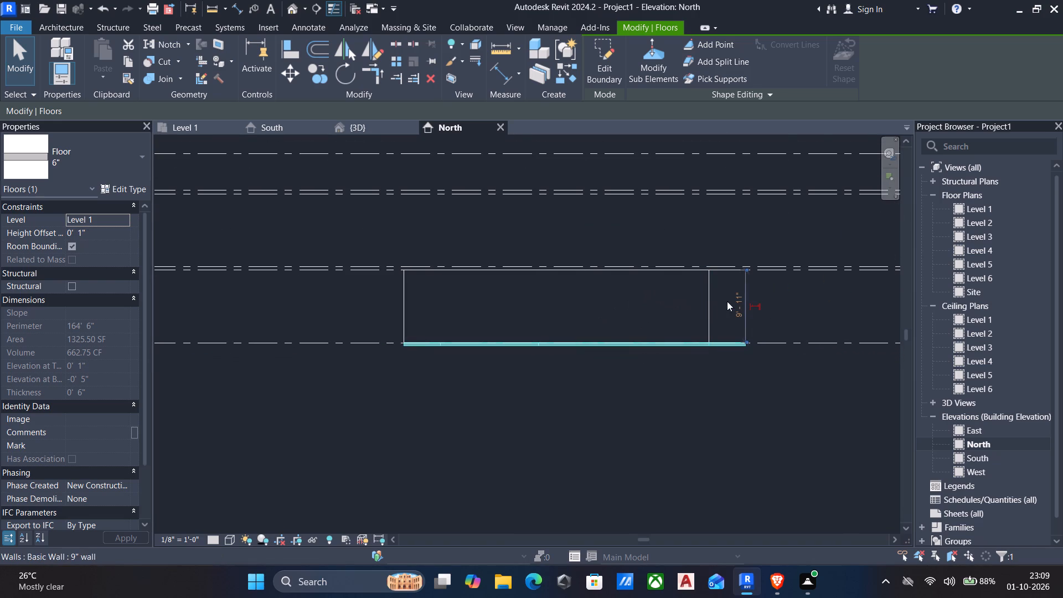
pyautogui.scroll(4, 736, 308)
pyautogui.scroll(6, 735, 393)
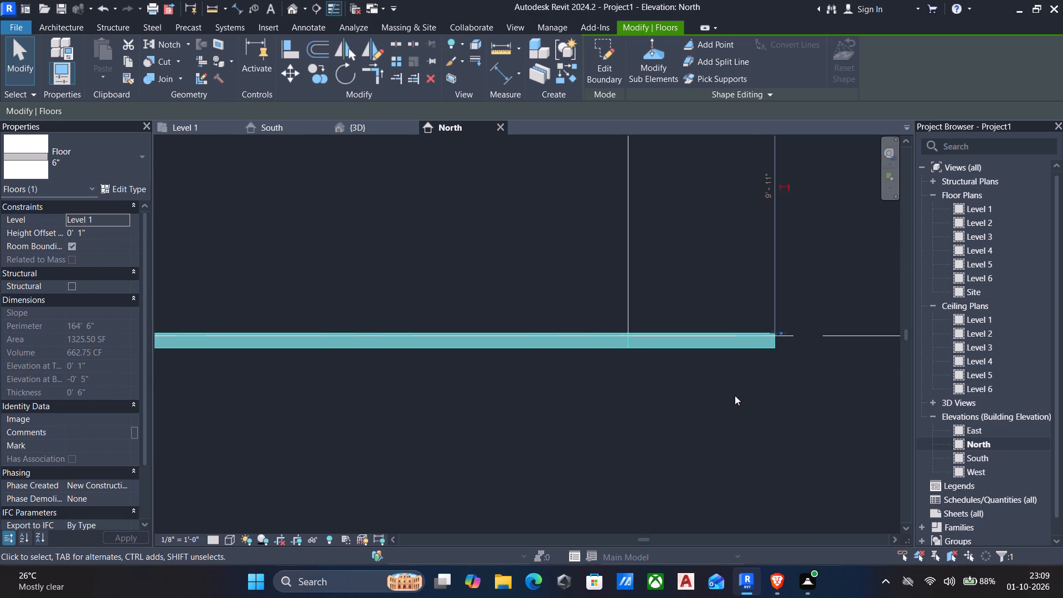
pyautogui.scroll(6, 719, 344)
pyautogui.press('Down')
pyautogui.press('Down')
pyautogui.scroll(-15, 716, 374)
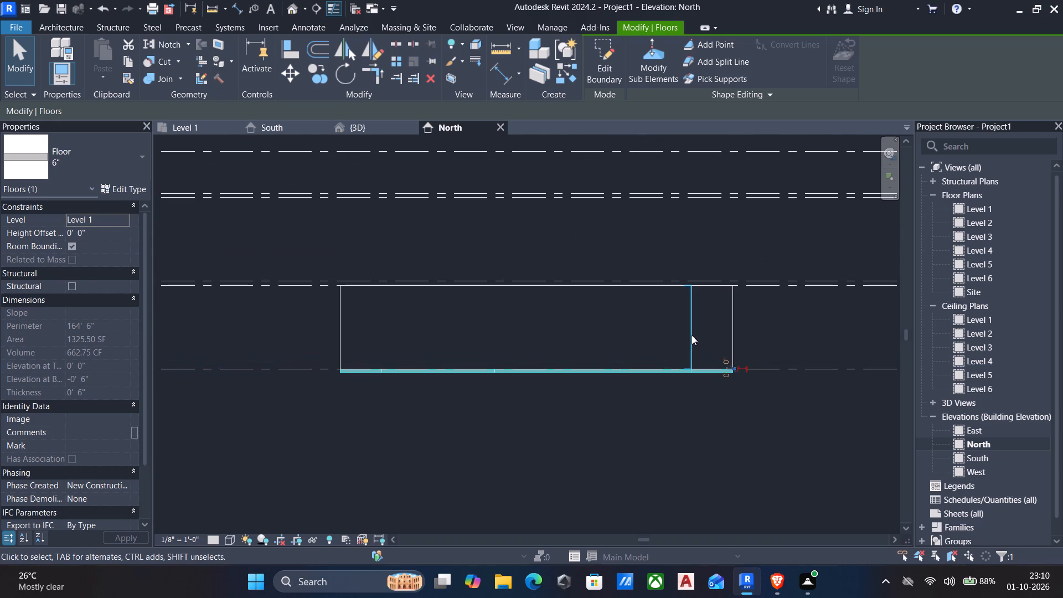
pyautogui.press('Escape')
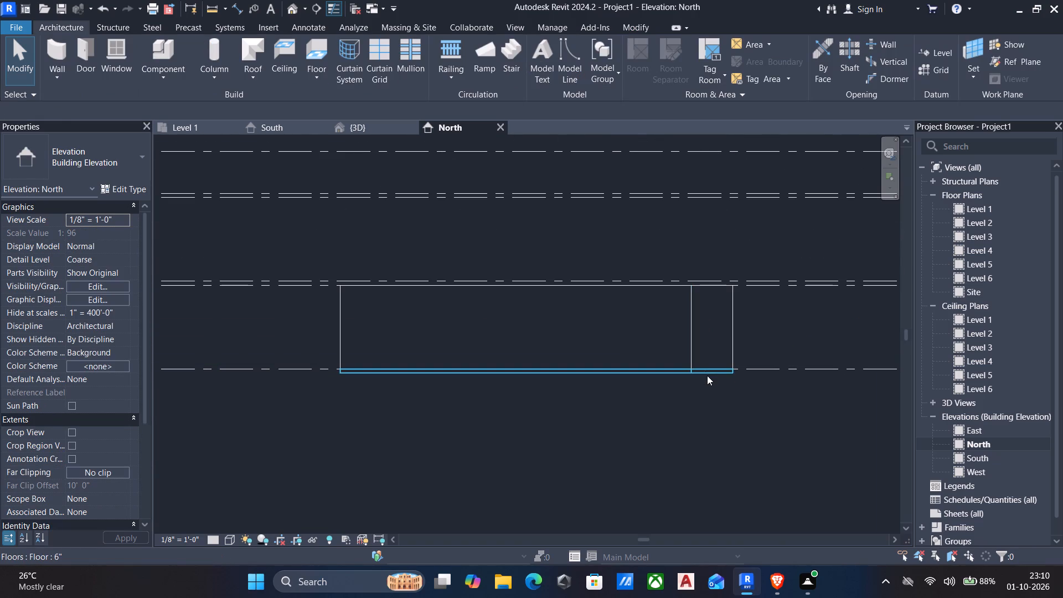
pyautogui.scroll(4, 707, 376)
pyautogui.scroll(-2, 652, 370)
pyautogui.moveTo(646, 367); pyautogui.dragTo(658, 356, button='middle')
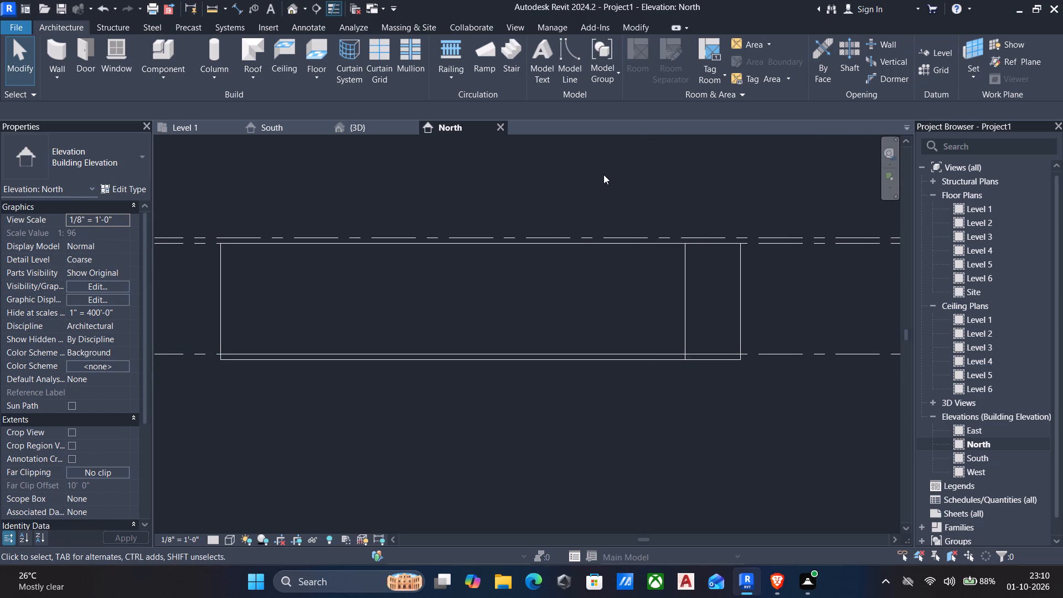
# Orbit the 3D view to look down on the building from a corner, with Coarse detail level and Shaded visual style.
pyautogui.click(213, 126)
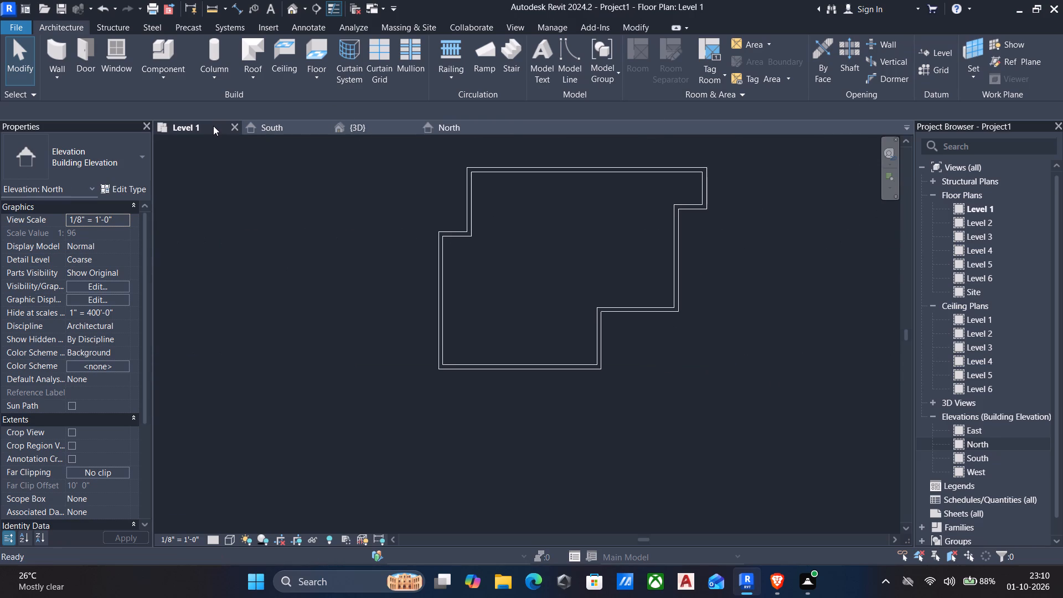
pyautogui.click(354, 130)
pyautogui.scroll(-3, 434, 260)
pyautogui.scroll(-2, 481, 336)
pyautogui.keyDown('shift'); pyautogui.moveTo(477, 334); pyautogui.dragTo(568, 445, button='middle'); pyautogui.keyUp('shift')
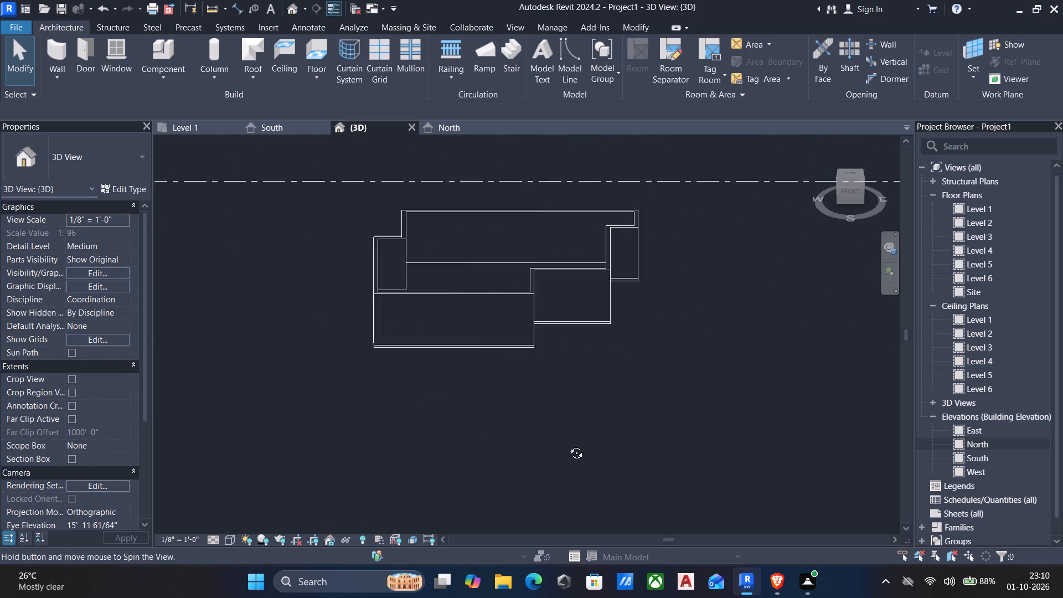
pyautogui.keyDown('shift'); pyautogui.moveTo(568, 445); pyautogui.dragTo(587, 447, button='middle'); pyautogui.keyUp('shift')
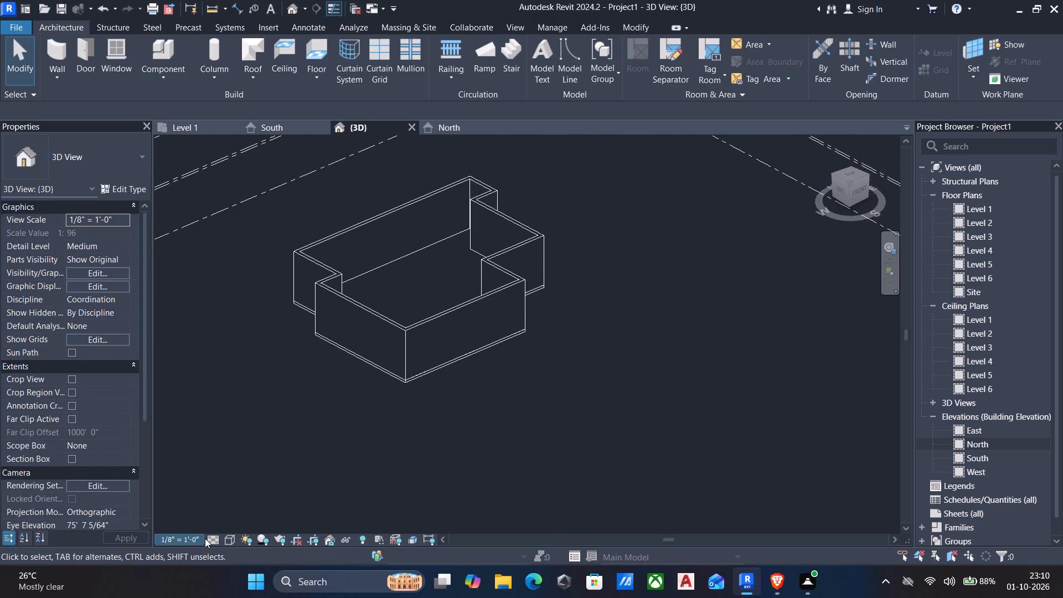
pyautogui.click(210, 538)
pyautogui.click(224, 496)
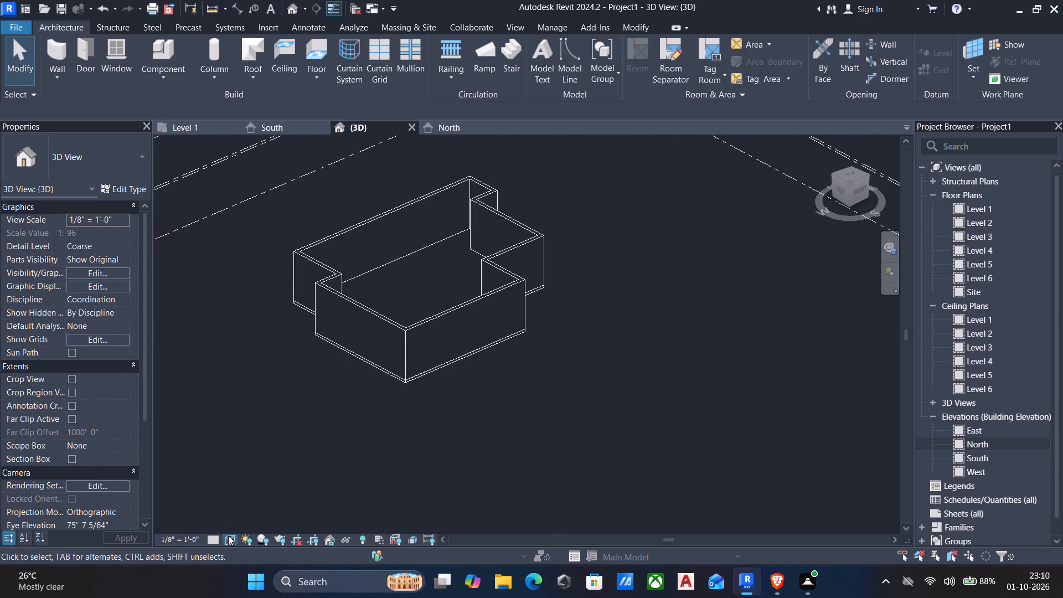
pyautogui.click(230, 538)
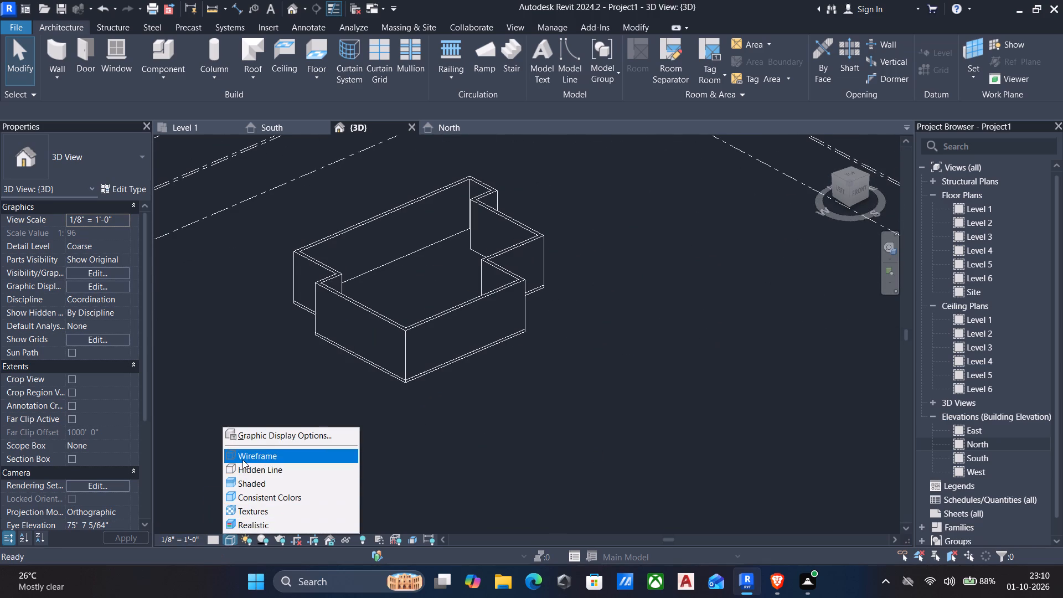
pyautogui.click(245, 487)
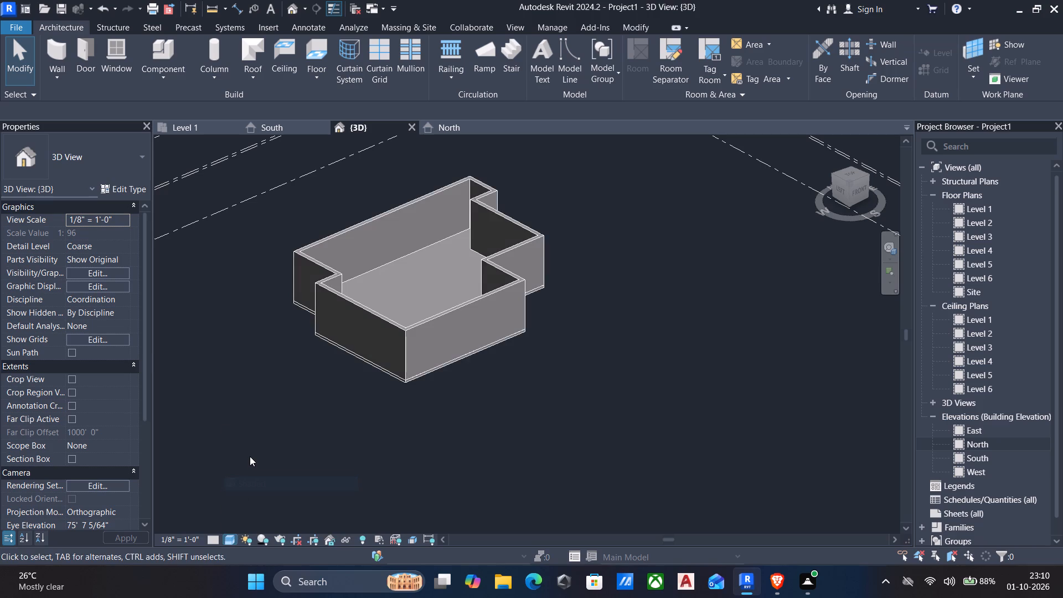
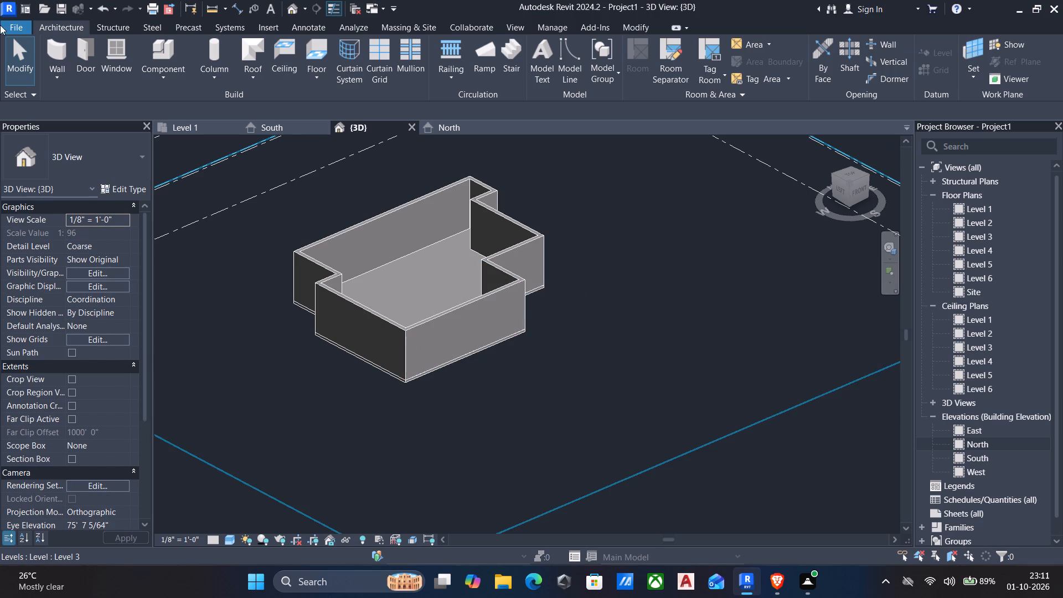
# Compare the Level 1 floor plan with the 3D view, orbiting the building to examine its walls and floor from the west and front.
pyautogui.click(192, 127)
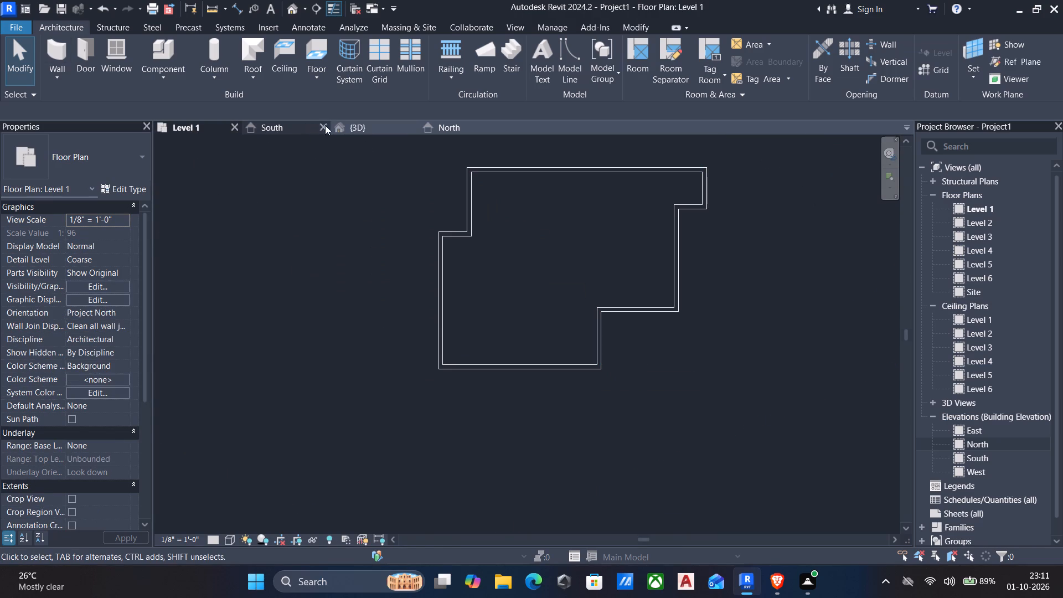
pyautogui.click(341, 127)
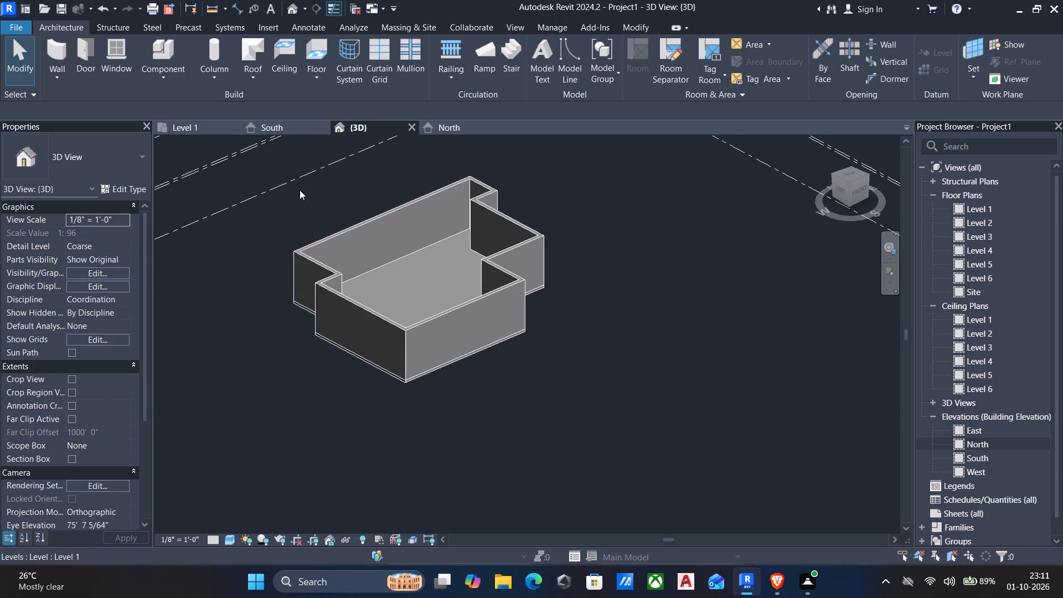
pyautogui.scroll(-3, 304, 203)
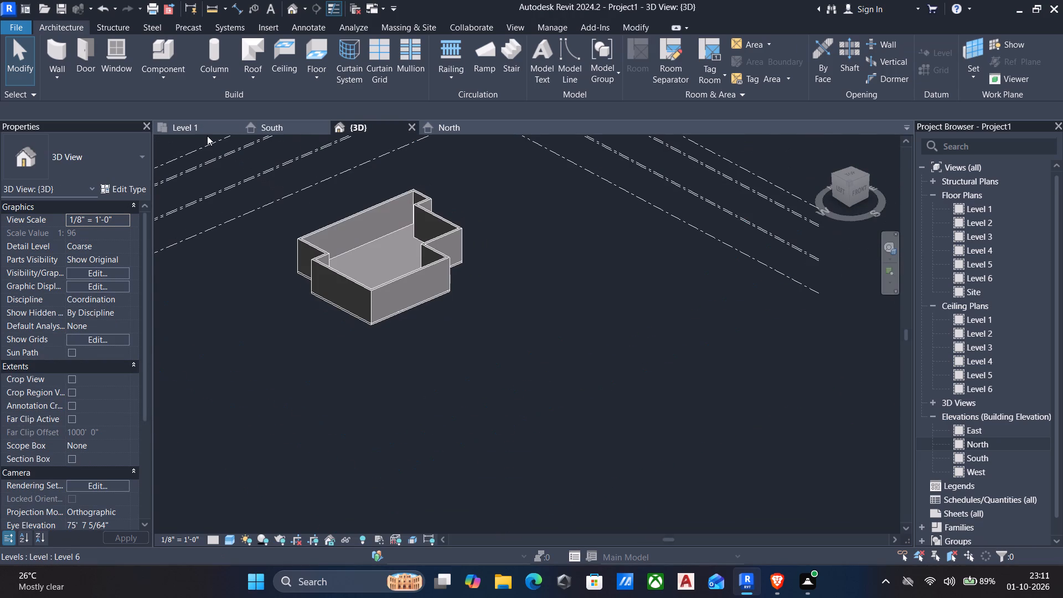
pyautogui.click(207, 136)
pyautogui.click(187, 130)
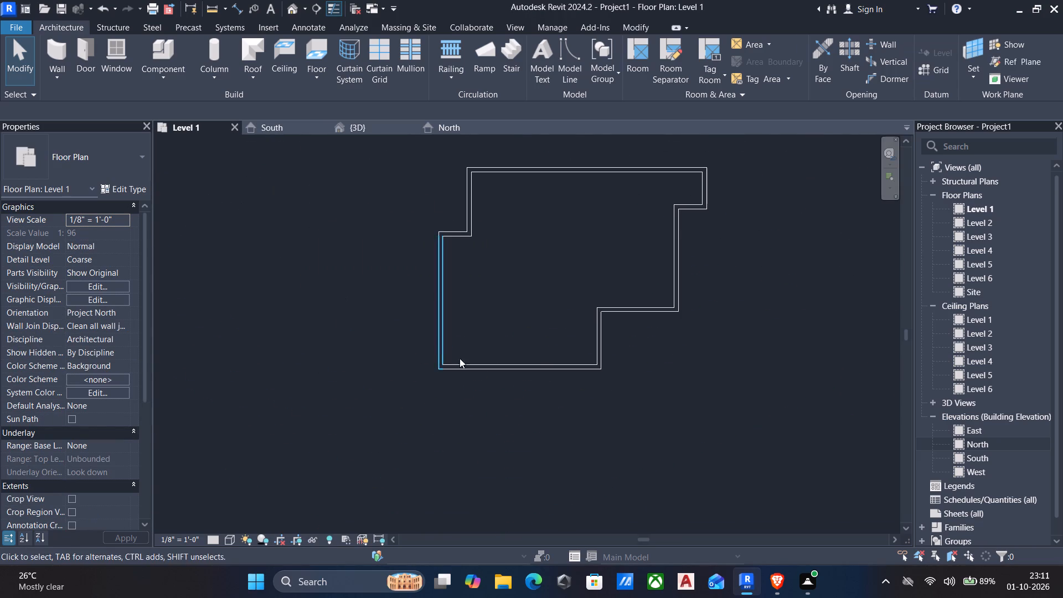
pyautogui.scroll(-4, 500, 369)
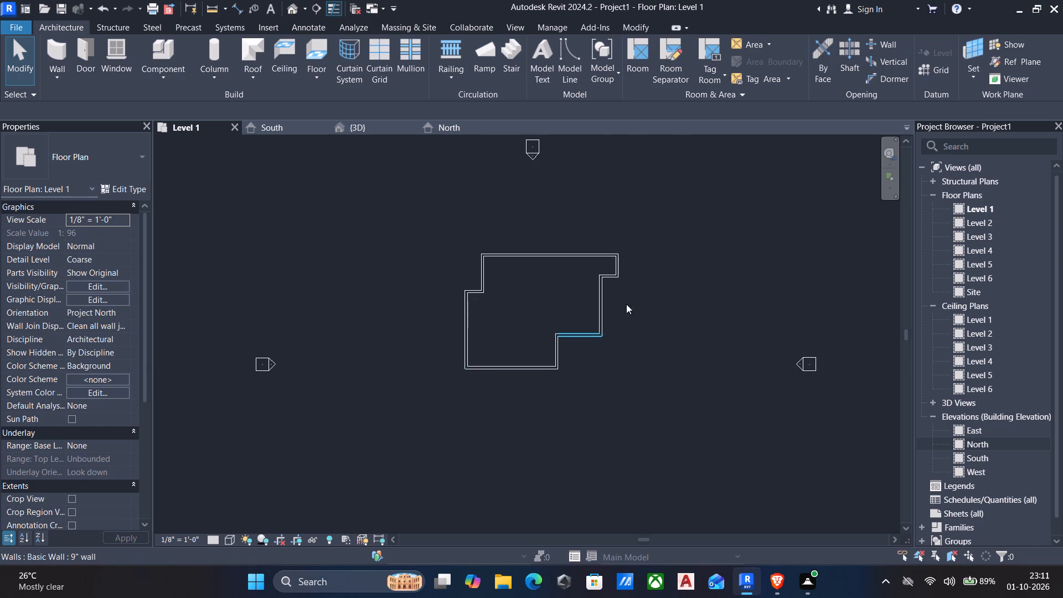
pyautogui.click(283, 9)
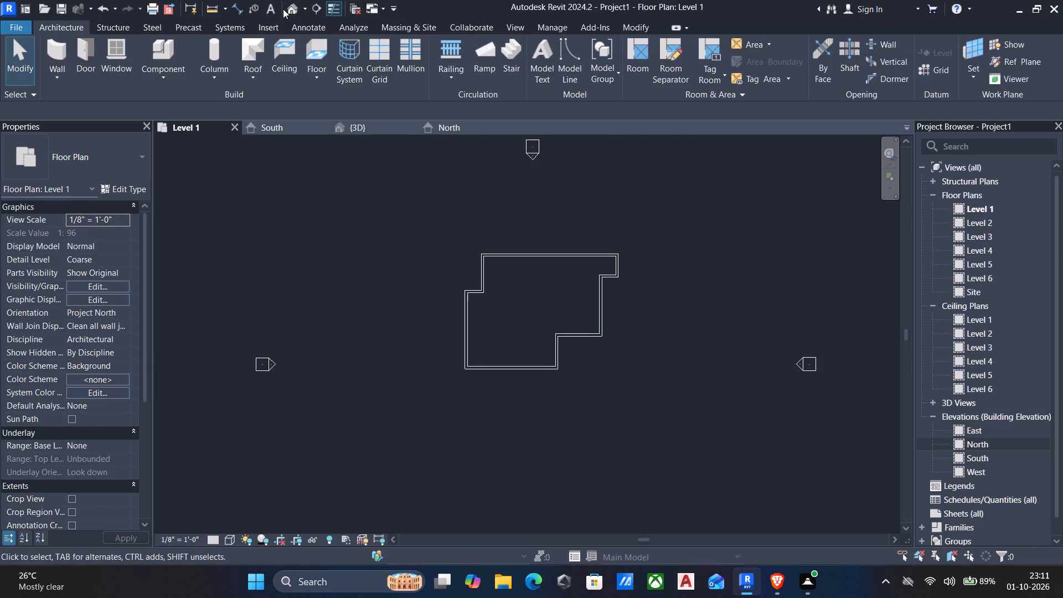
pyautogui.click(291, 9)
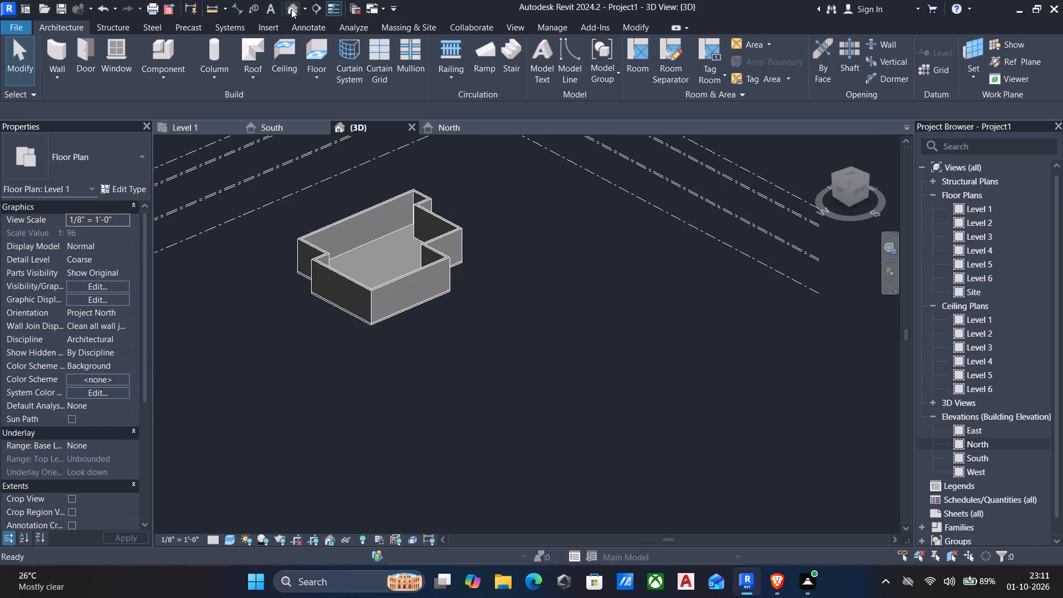
pyautogui.keyDown('shift'); pyautogui.moveTo(432, 369); pyautogui.dragTo(506, 362, button='middle'); pyautogui.keyUp('shift')
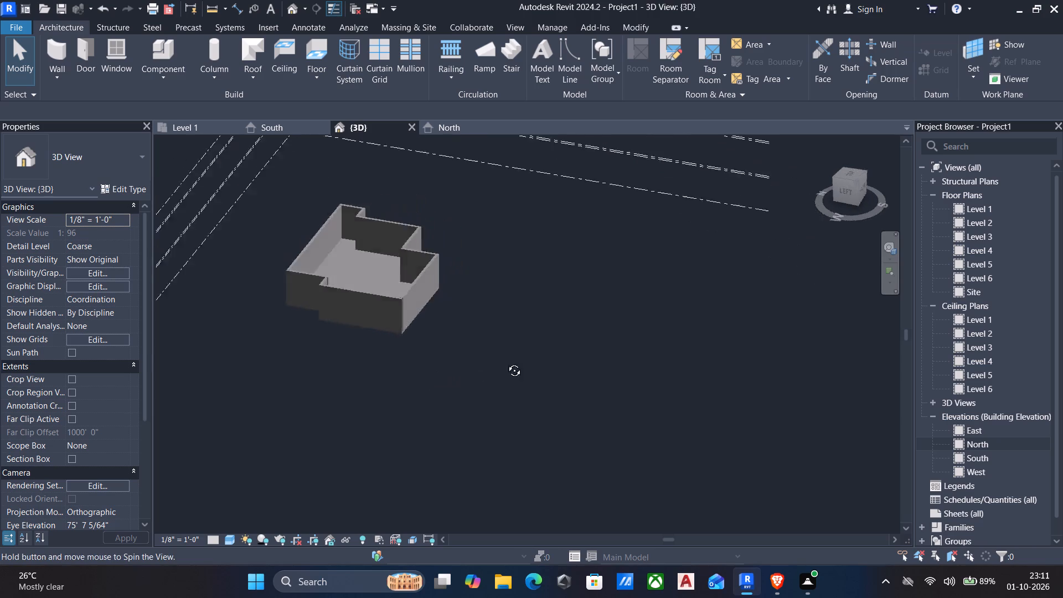
pyautogui.keyDown('shift'); pyautogui.moveTo(506, 362); pyautogui.dragTo(489, 419, button='middle'); pyautogui.keyUp('shift')
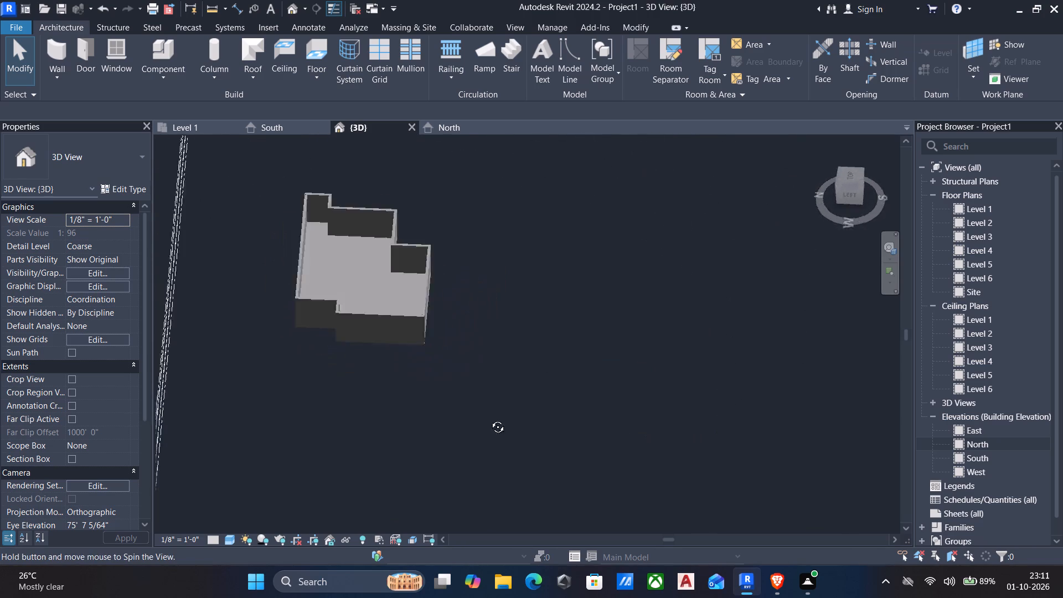
pyautogui.keyDown('shift'); pyautogui.moveTo(489, 419); pyautogui.dragTo(326, 344, button='middle'); pyautogui.keyUp('shift')
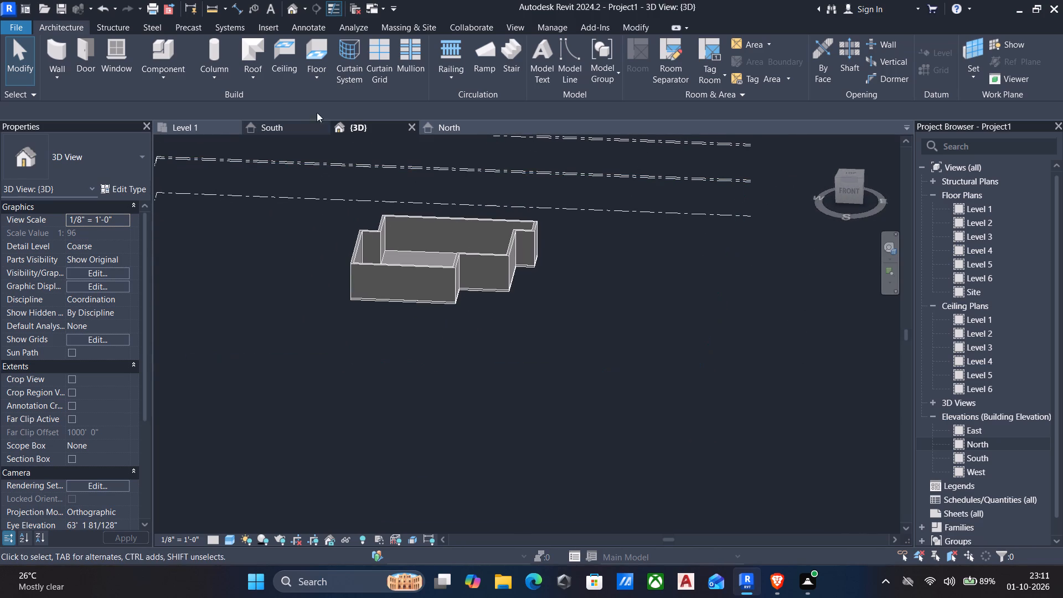
# Check the Level 1 plan again, then examine the front walls and floor edge up close in the default 3D view.
pyautogui.click(214, 124)
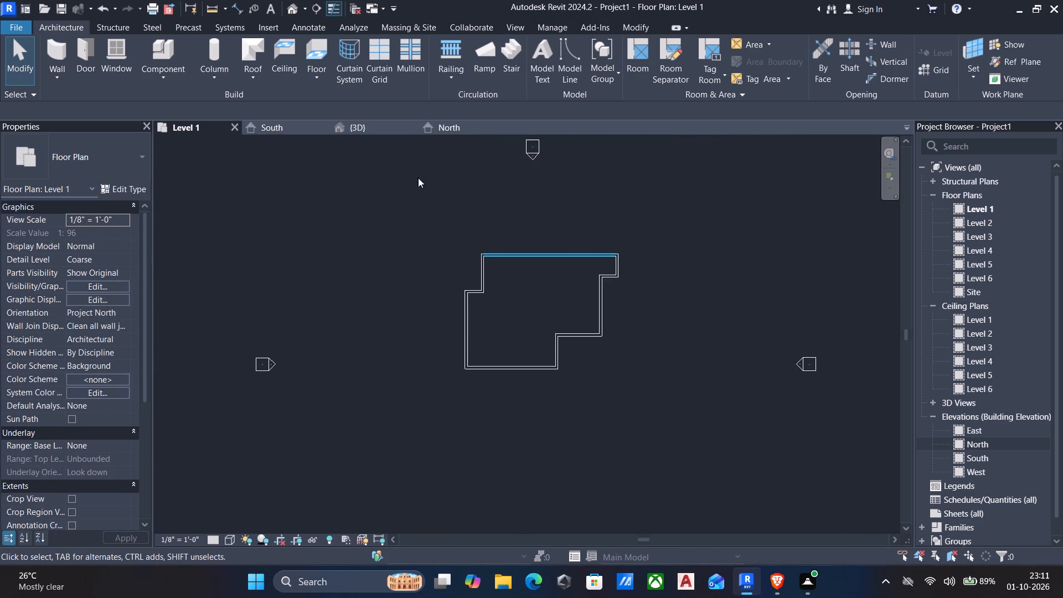
pyautogui.click(302, 11)
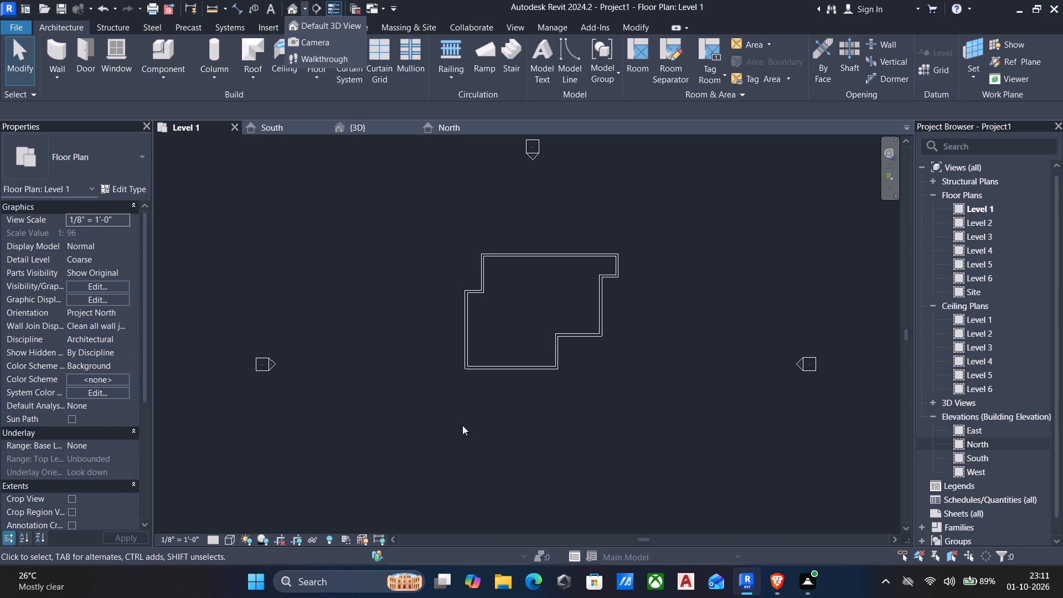
pyautogui.click(292, 8)
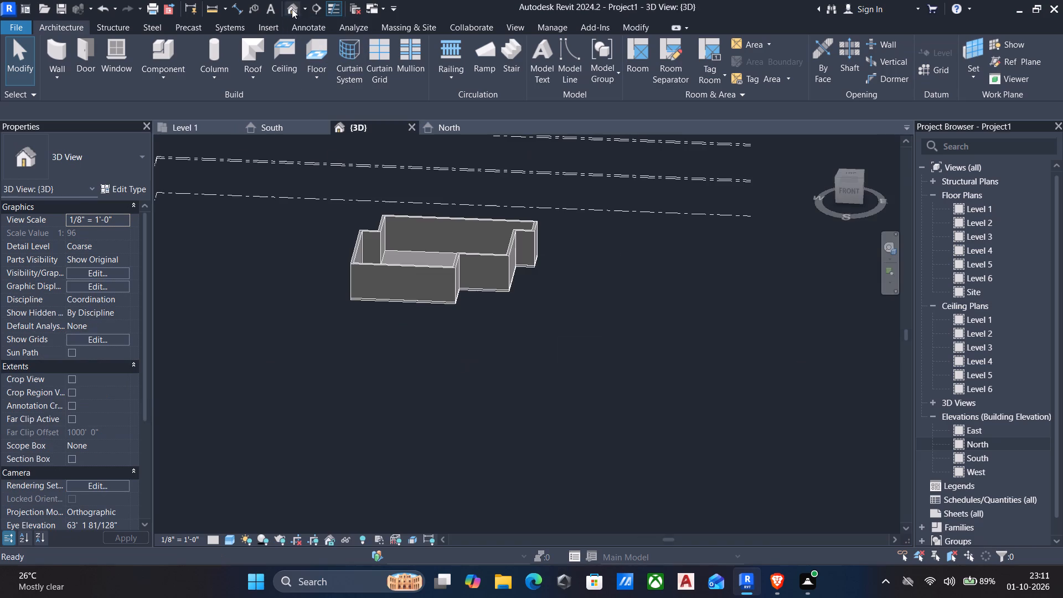
pyautogui.scroll(5, 447, 299)
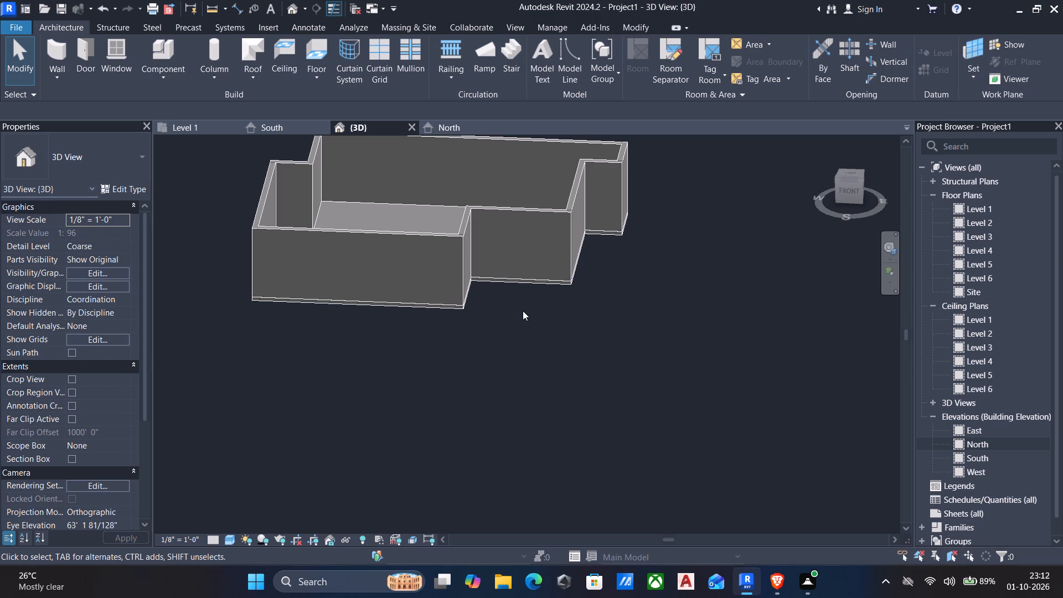
pyautogui.moveTo(393, 313); pyautogui.dragTo(423, 324, button='middle')
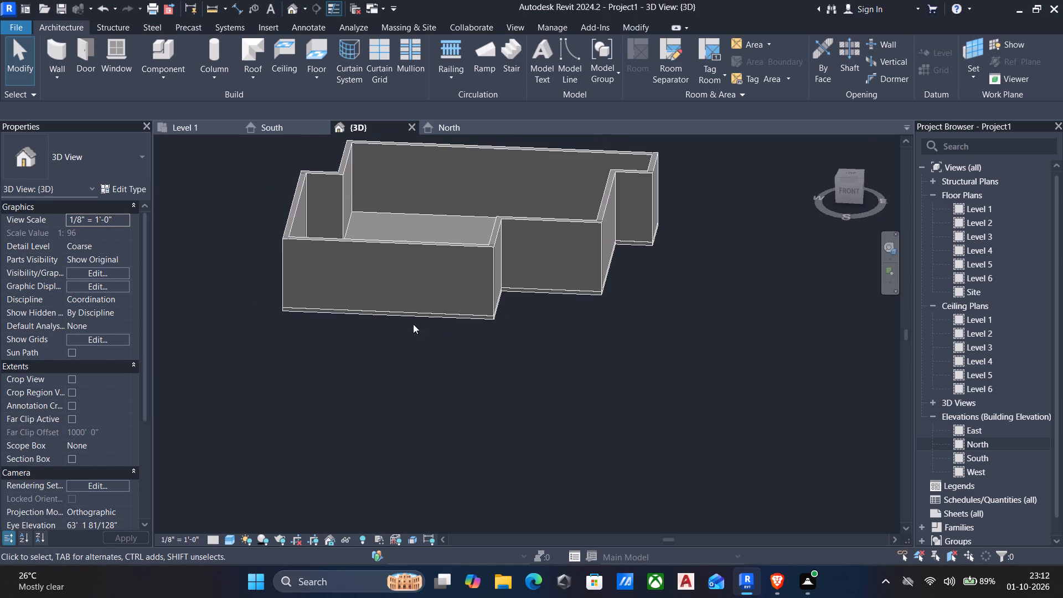
pyautogui.moveTo(389, 331); pyautogui.dragTo(401, 334, button='middle')
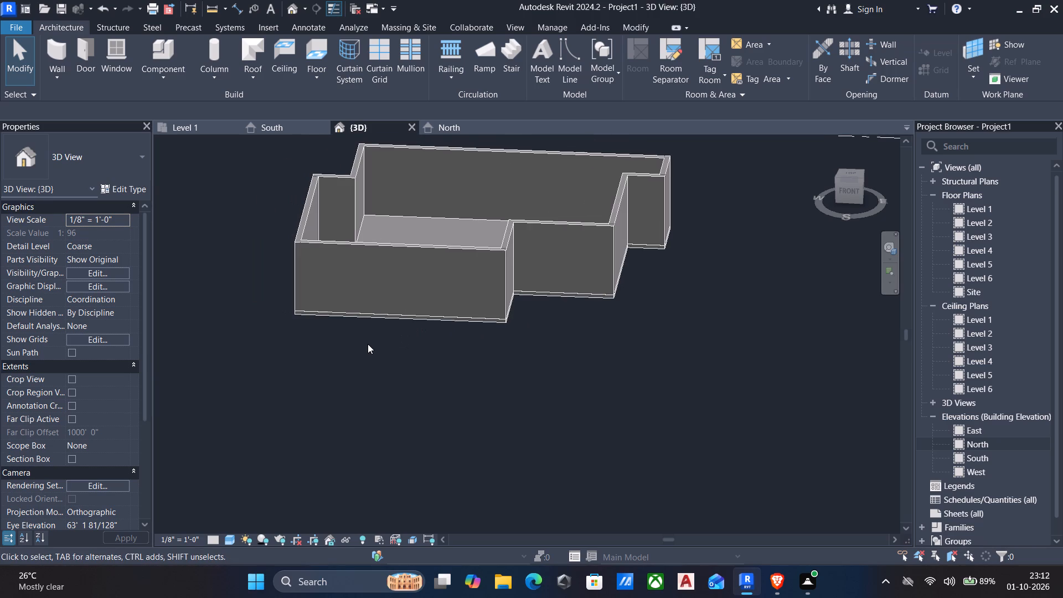
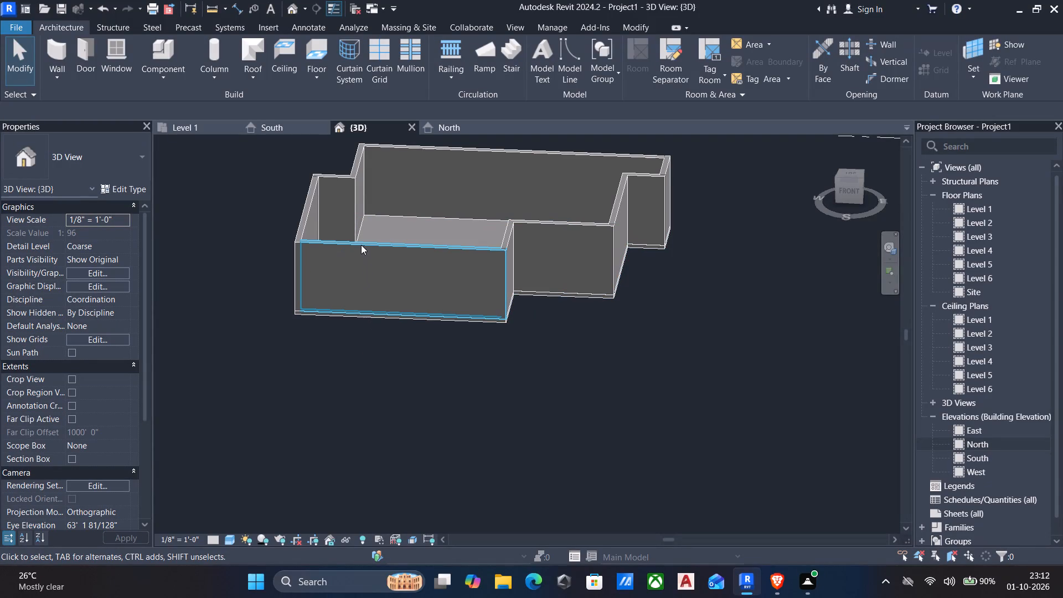
# Copy all the building's walls and the floor, and paste them aligned to Level 2.
pyautogui.scroll(-3, 355, 265)
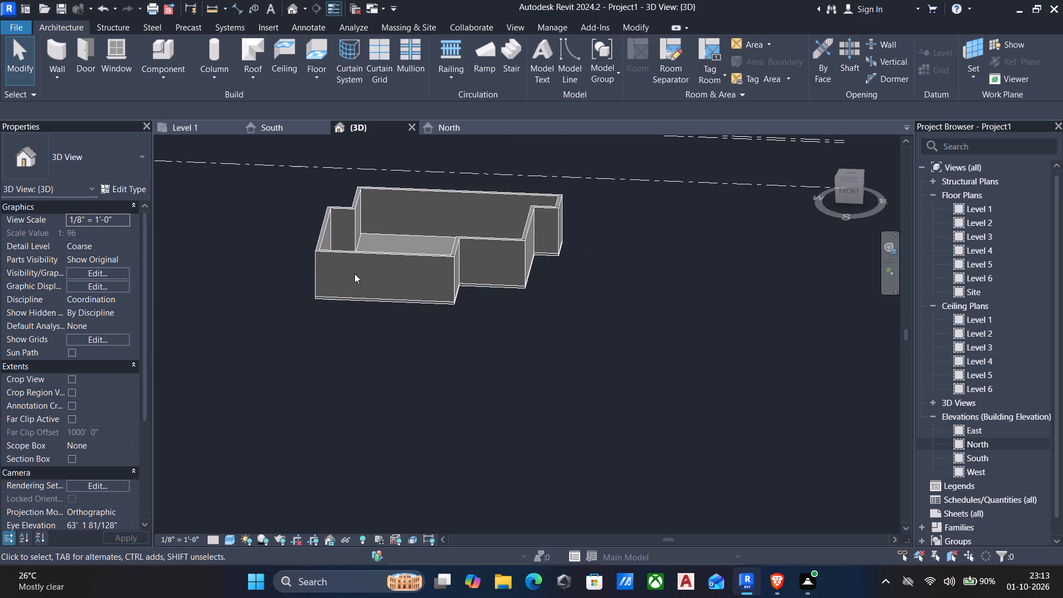
pyautogui.moveTo(602, 348); pyautogui.dragTo(338, 188)
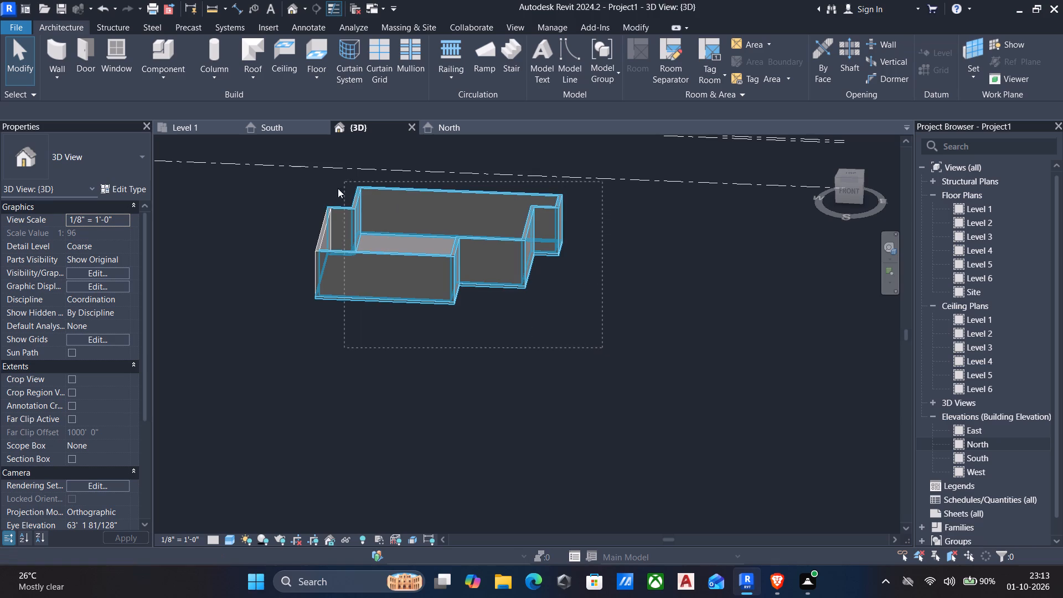
pyautogui.moveTo(338, 188); pyautogui.dragTo(291, 185)
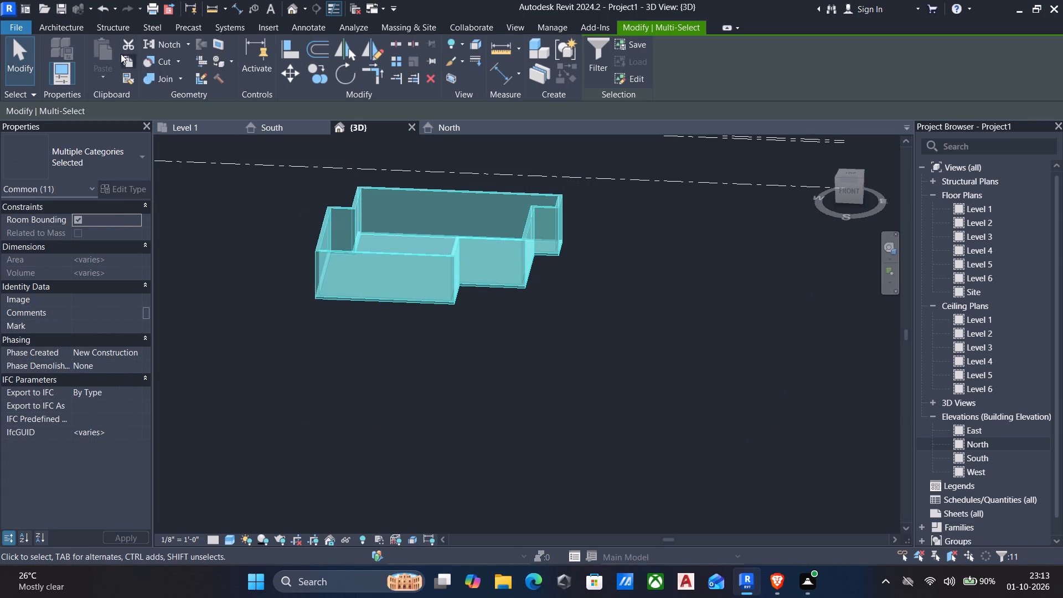
pyautogui.click(126, 63)
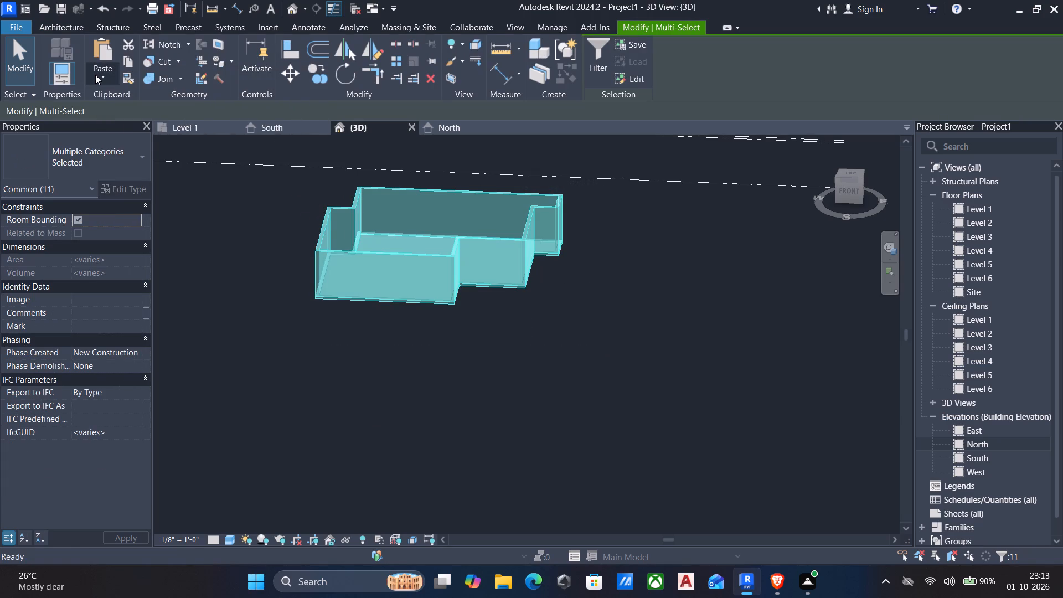
pyautogui.click(96, 75)
pyautogui.click(131, 123)
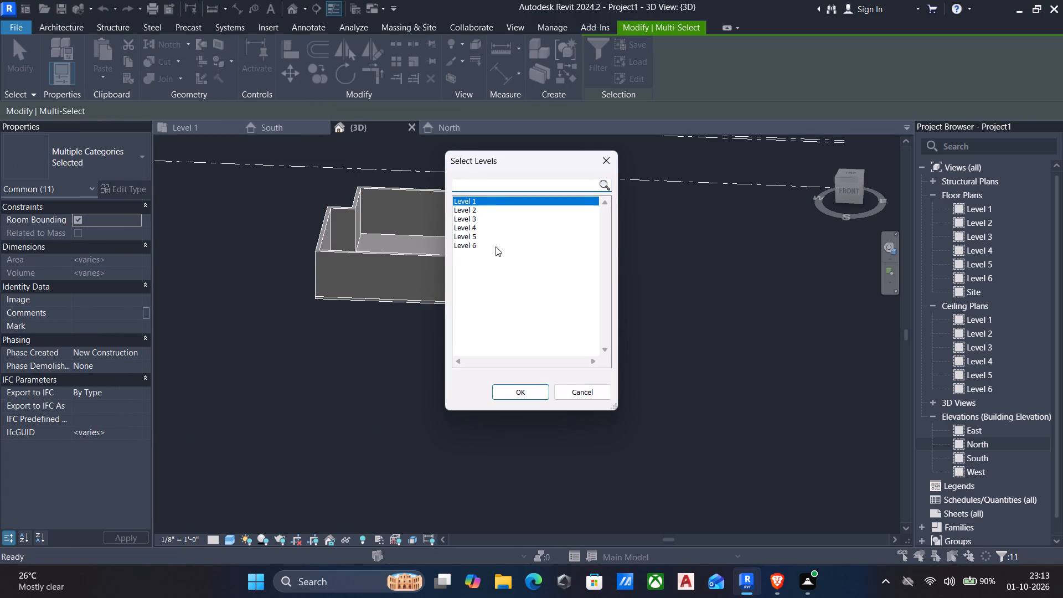
pyautogui.click(472, 209)
pyautogui.click(502, 389)
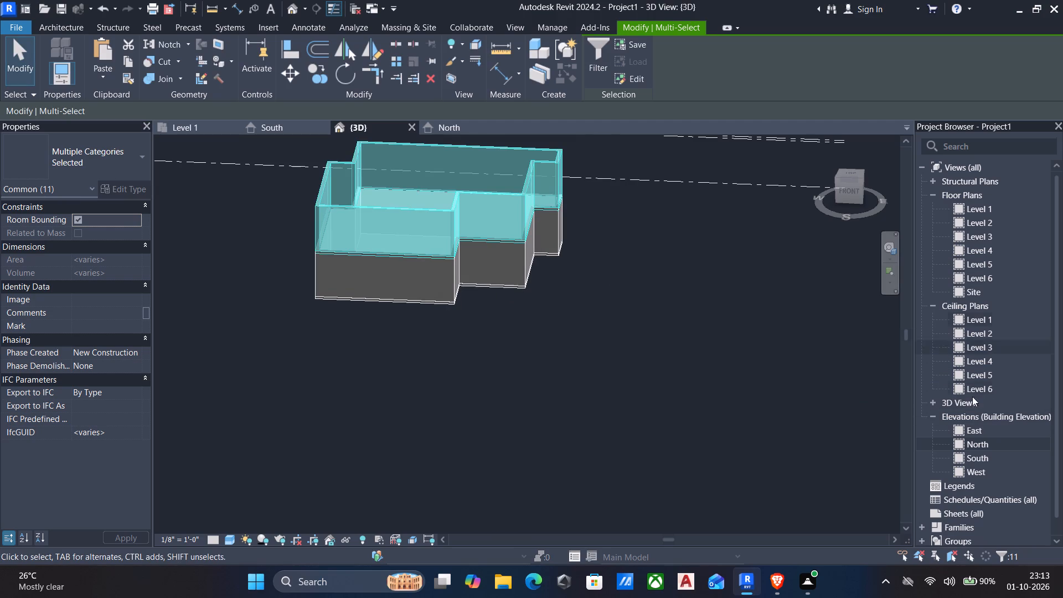
# Examine the pasted upper storey against the level lines in the South elevation, then clear the selection.
pyautogui.doubleClick(973, 458)
pyautogui.scroll(5, 576, 281)
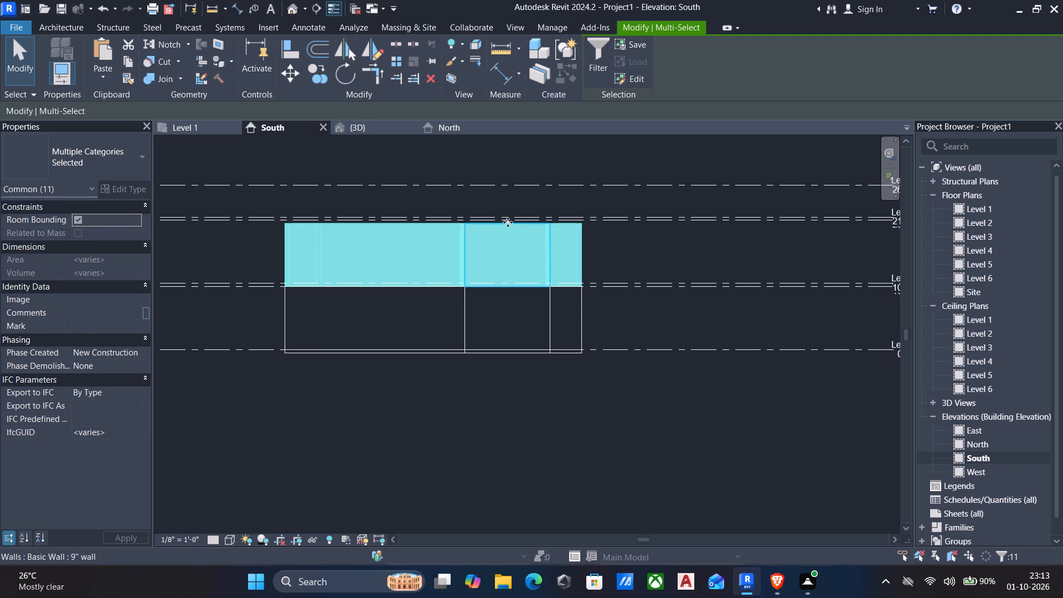
pyautogui.scroll(5, 473, 241)
pyautogui.moveTo(472, 250); pyautogui.dragTo(530, 269, button='middle')
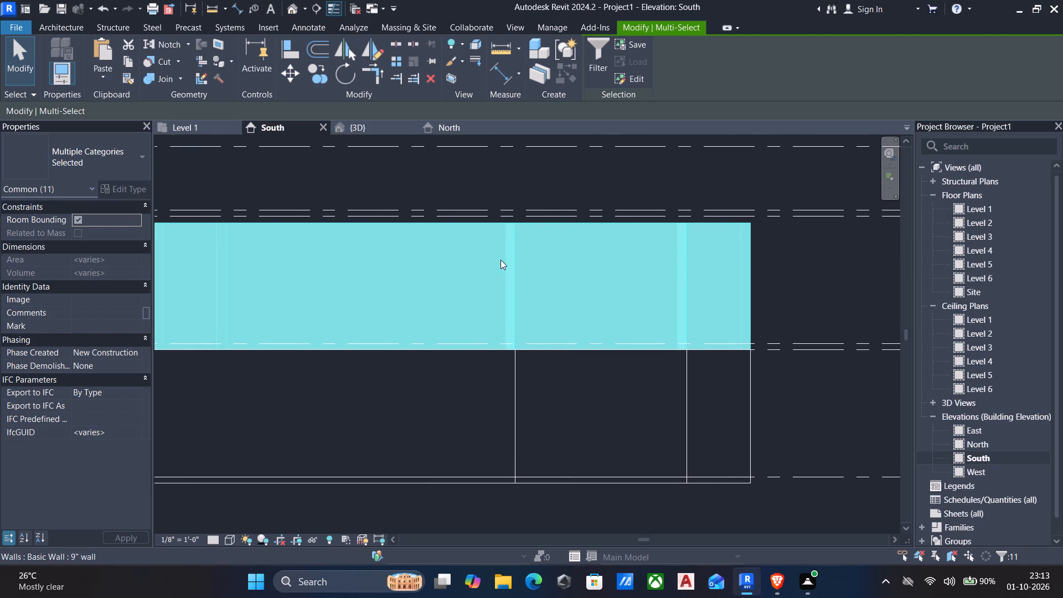
pyautogui.scroll(-4, 484, 272)
pyautogui.moveTo(489, 280); pyautogui.dragTo(569, 237, button='middle')
pyautogui.scroll(-2, 487, 245)
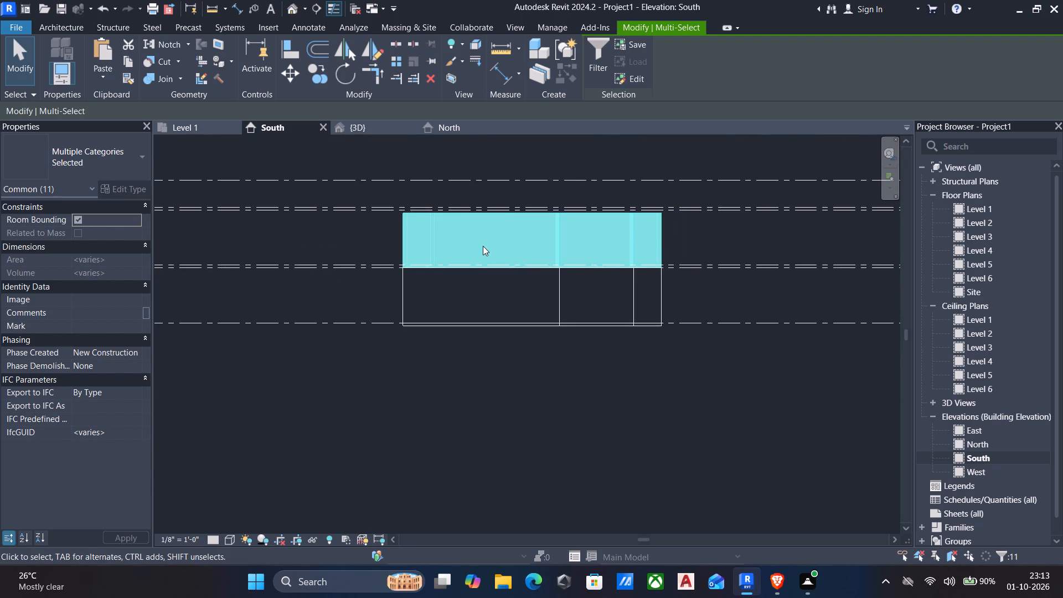
pyautogui.moveTo(478, 249); pyautogui.dragTo(468, 261, button='middle')
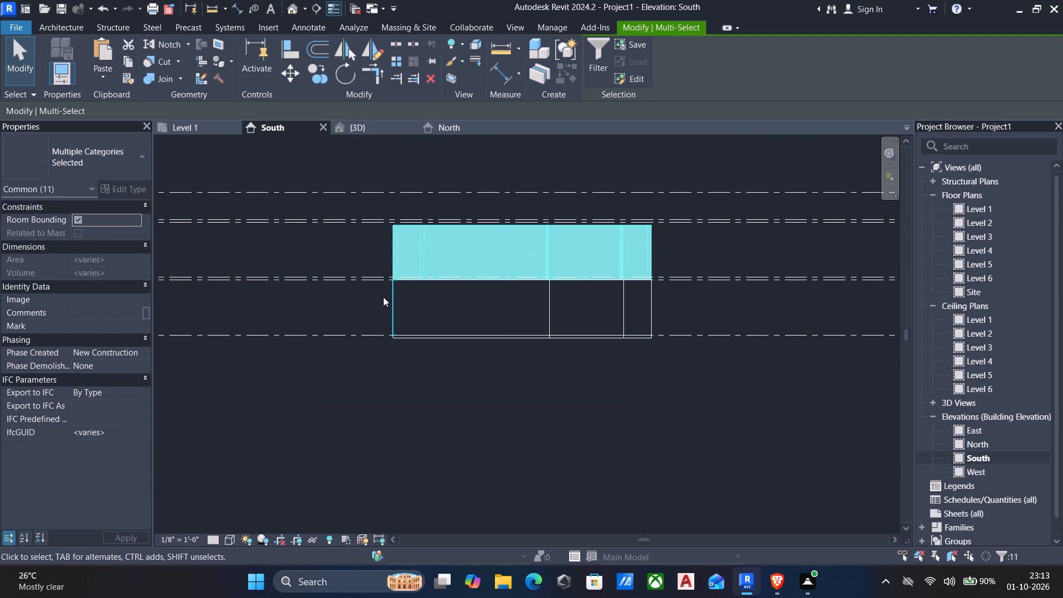
pyautogui.scroll(5, 383, 296)
pyautogui.scroll(-3, 406, 300)
pyautogui.moveTo(408, 290); pyautogui.dragTo(386, 325, button='middle')
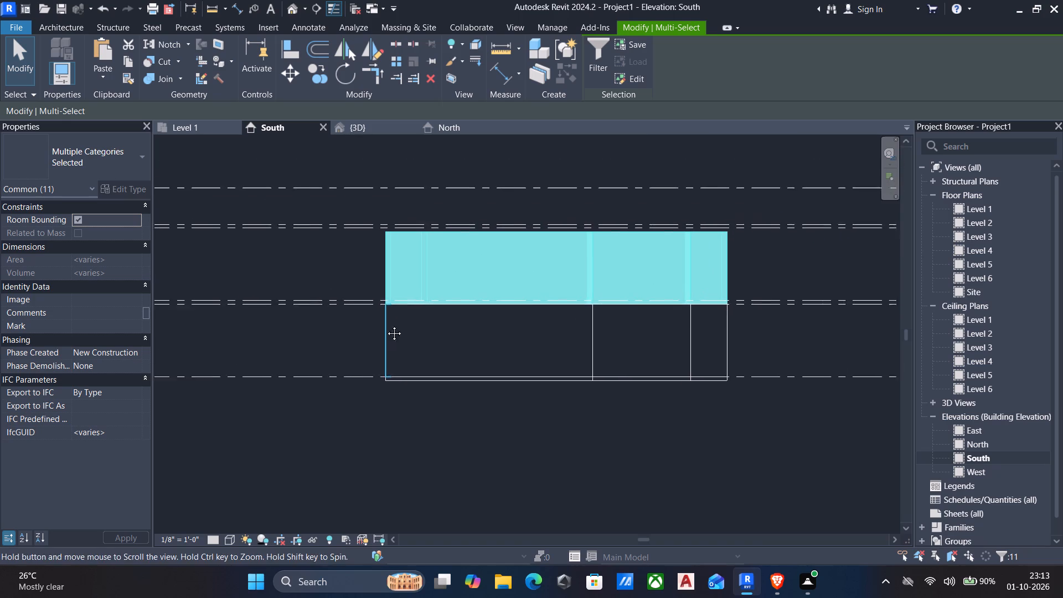
pyautogui.moveTo(386, 325); pyautogui.dragTo(381, 336, button='middle')
pyautogui.scroll(-3, 486, 276)
pyautogui.moveTo(549, 290); pyautogui.dragTo(485, 321, button='middle')
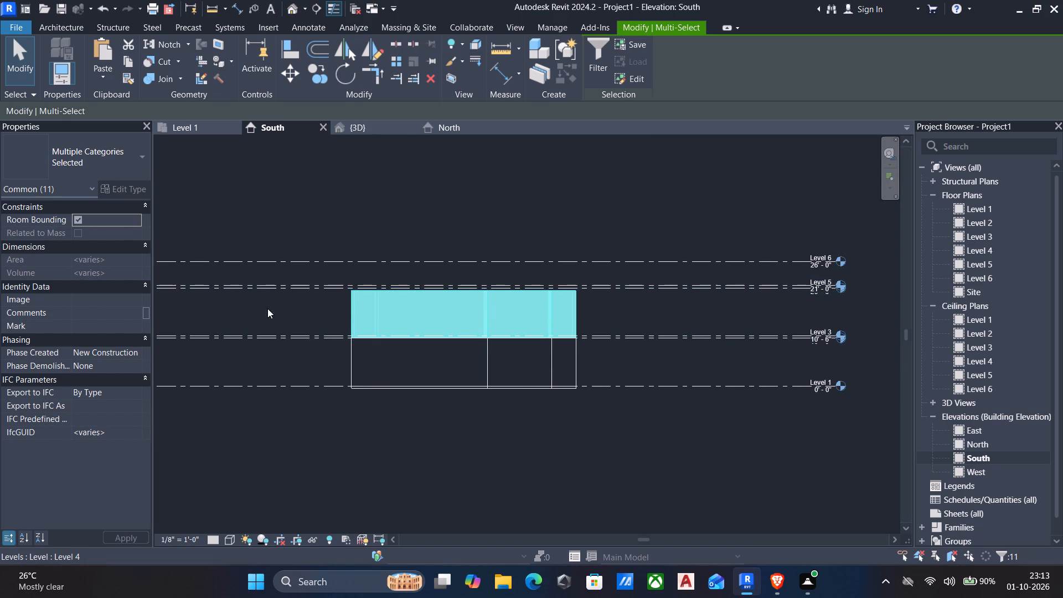
pyautogui.press('Escape')
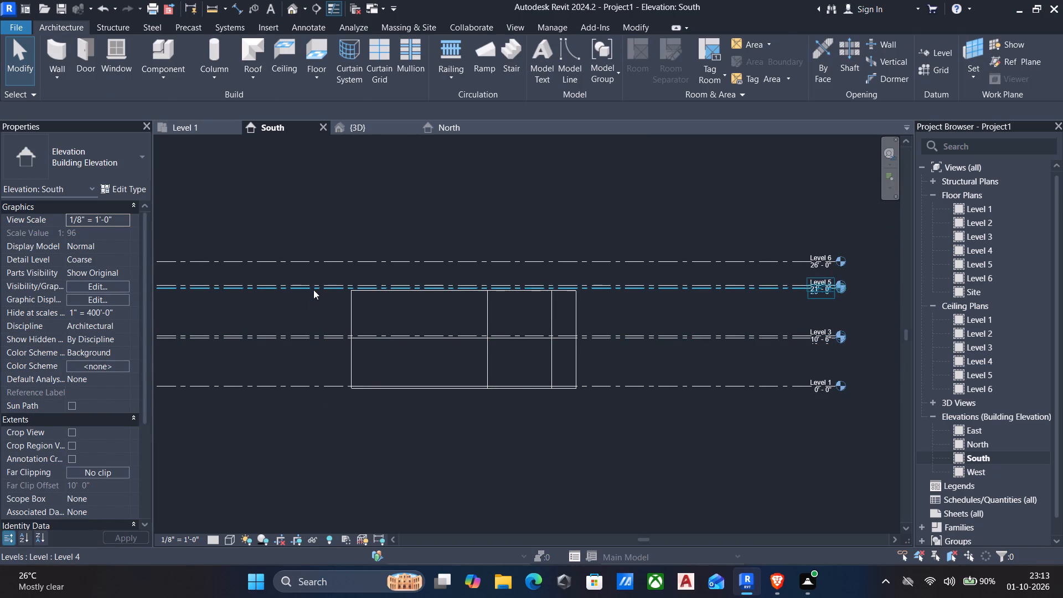
# Check the Level 4 and Level 2 lines against the tops and bases of both storeys' walls.
pyautogui.click(313, 290)
pyautogui.scroll(4, 220, 317)
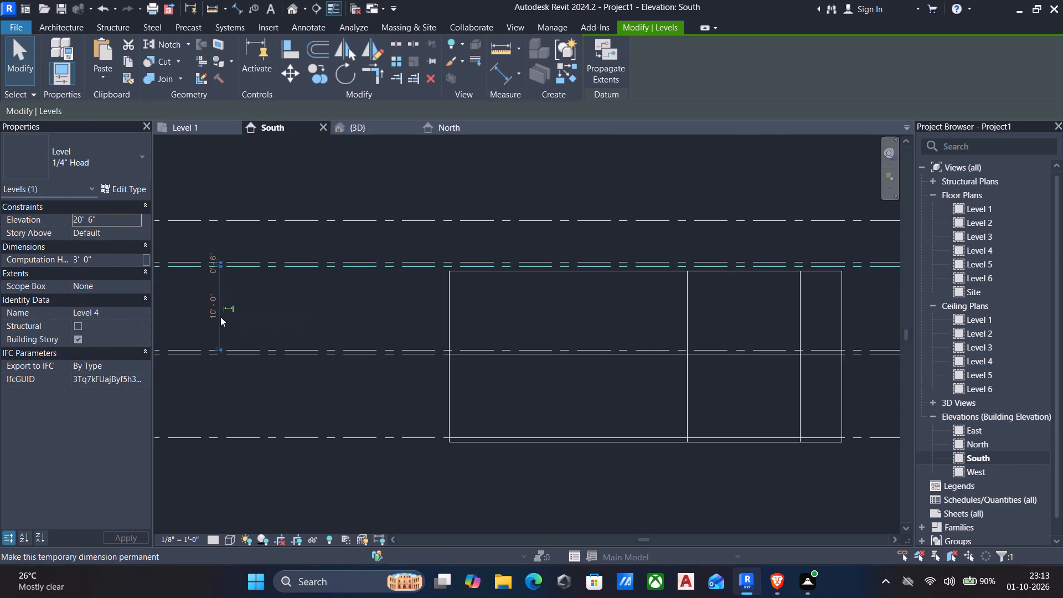
pyautogui.click(405, 360)
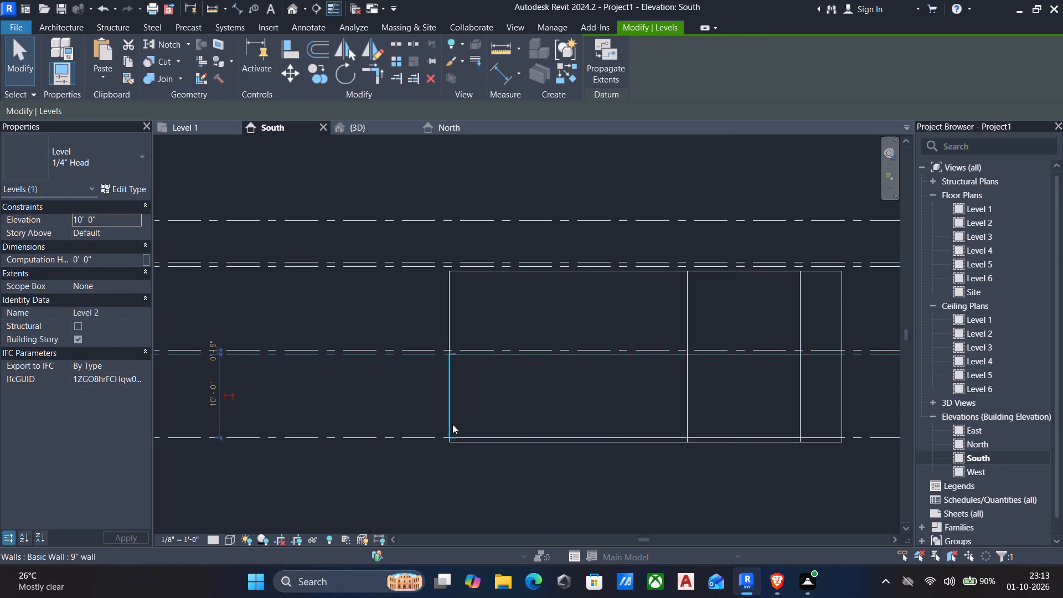
pyautogui.scroll(8, 464, 359)
pyautogui.scroll(-9, 431, 354)
pyautogui.scroll(1, 412, 380)
pyautogui.moveTo(412, 380); pyautogui.dragTo(531, 413, button='middle')
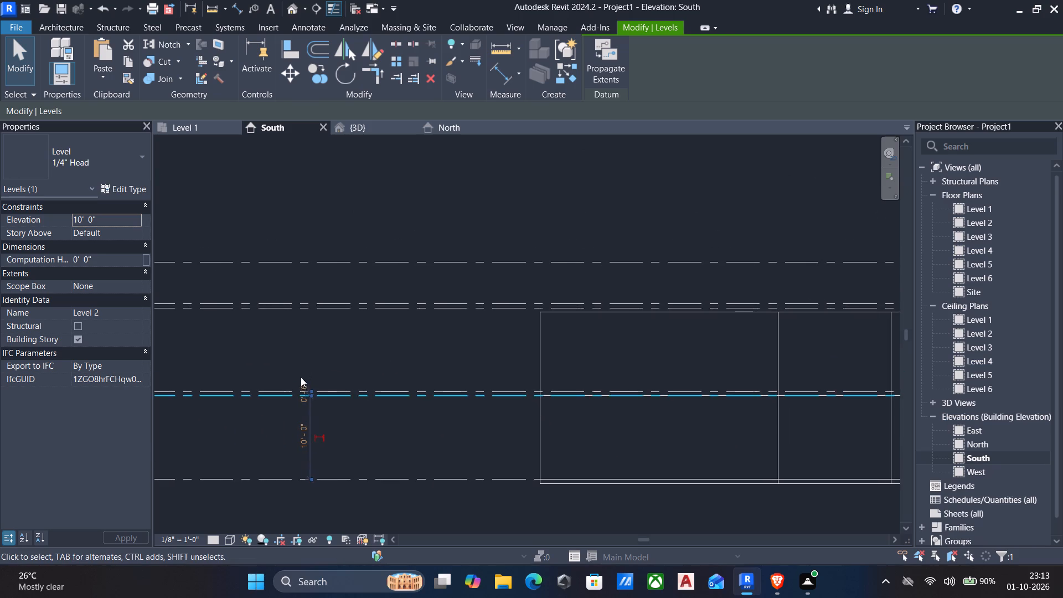
pyautogui.scroll(9, 301, 380)
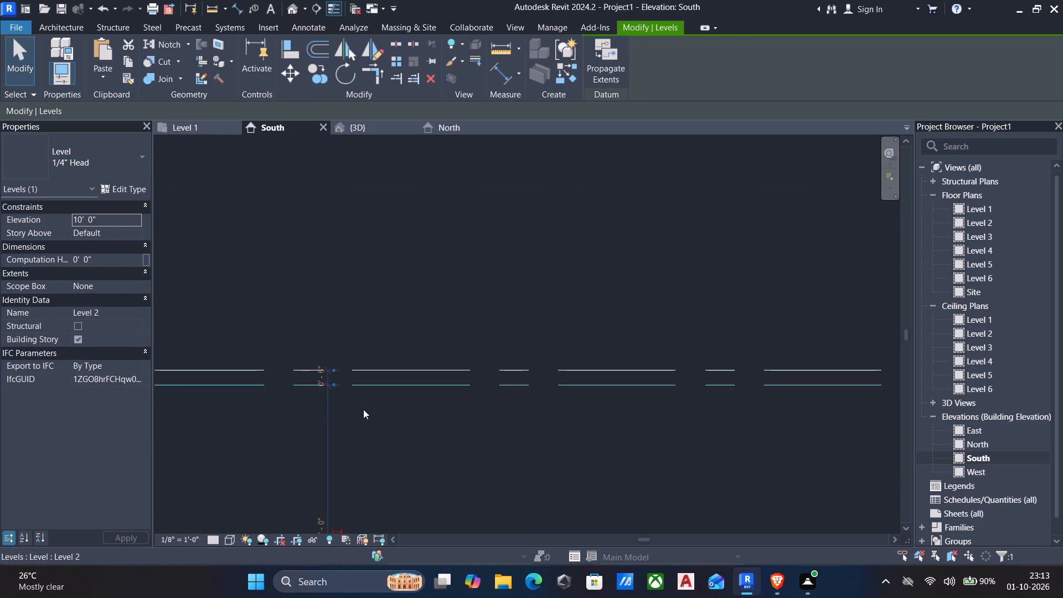
pyautogui.scroll(-5, 363, 409)
pyautogui.moveTo(406, 417); pyautogui.dragTo(383, 388, button='middle')
pyautogui.scroll(-2, 383, 388)
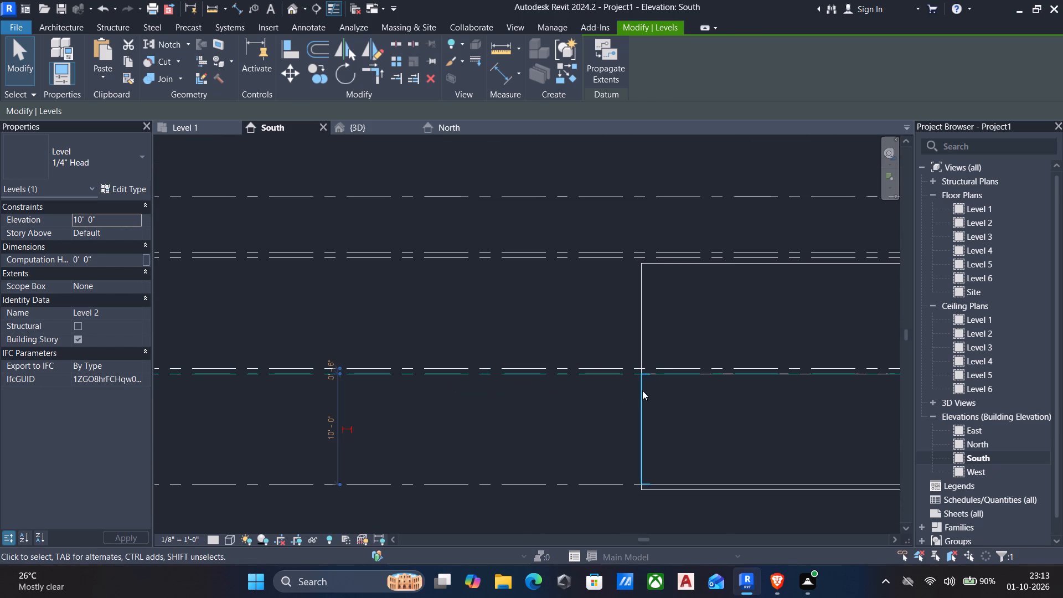
pyautogui.scroll(-3, 662, 318)
pyautogui.moveTo(662, 319); pyautogui.dragTo(613, 339, button='middle')
pyautogui.scroll(3, 652, 305)
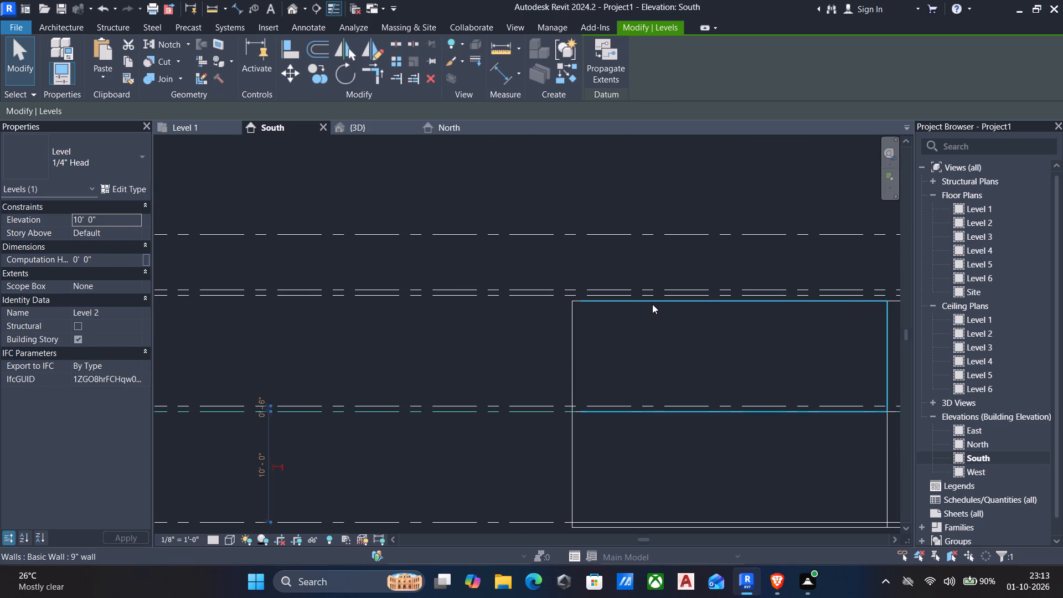
pyautogui.scroll(-5, 611, 357)
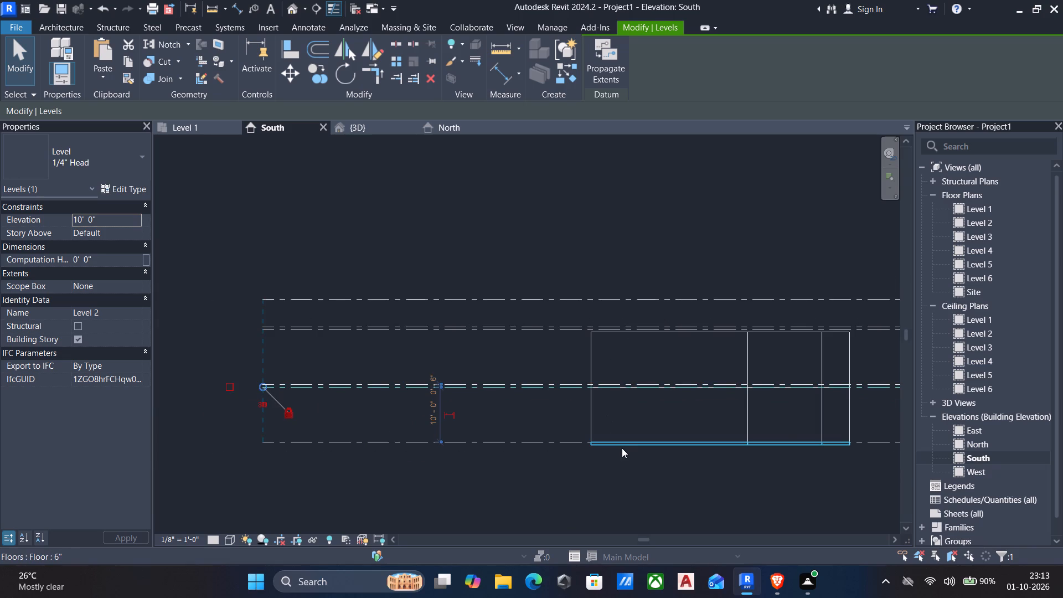
pyautogui.scroll(3, 622, 448)
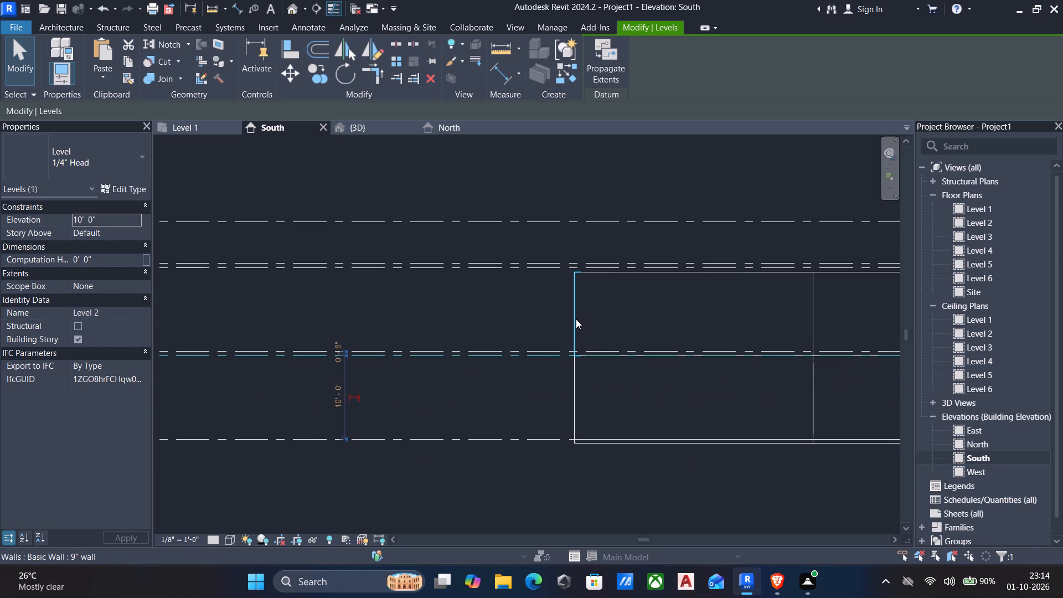
pyautogui.scroll(4, 663, 277)
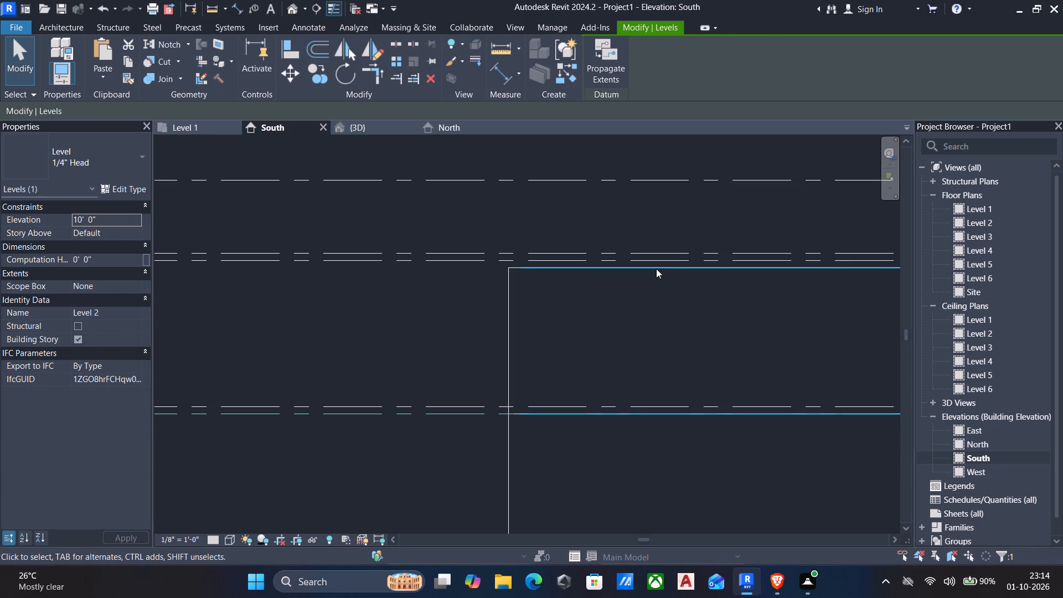
# Raise the top of the upper-storey front wall to Level 4 in the South elevation.
pyautogui.click(656, 269)
pyautogui.moveTo(726, 266); pyautogui.dragTo(719, 264)
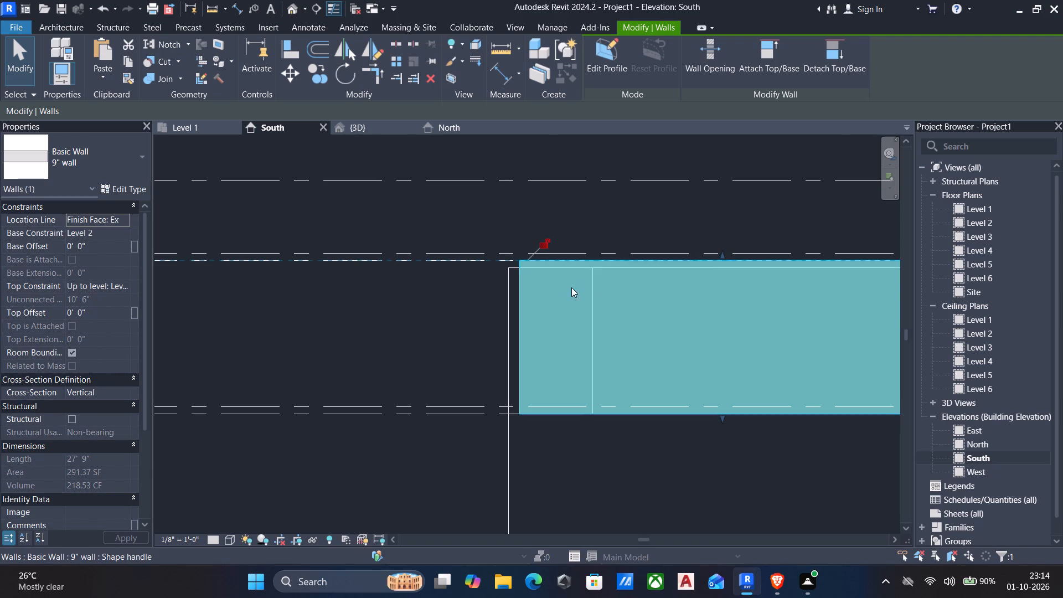
pyautogui.scroll(-3, 570, 291)
pyautogui.press('Escape')
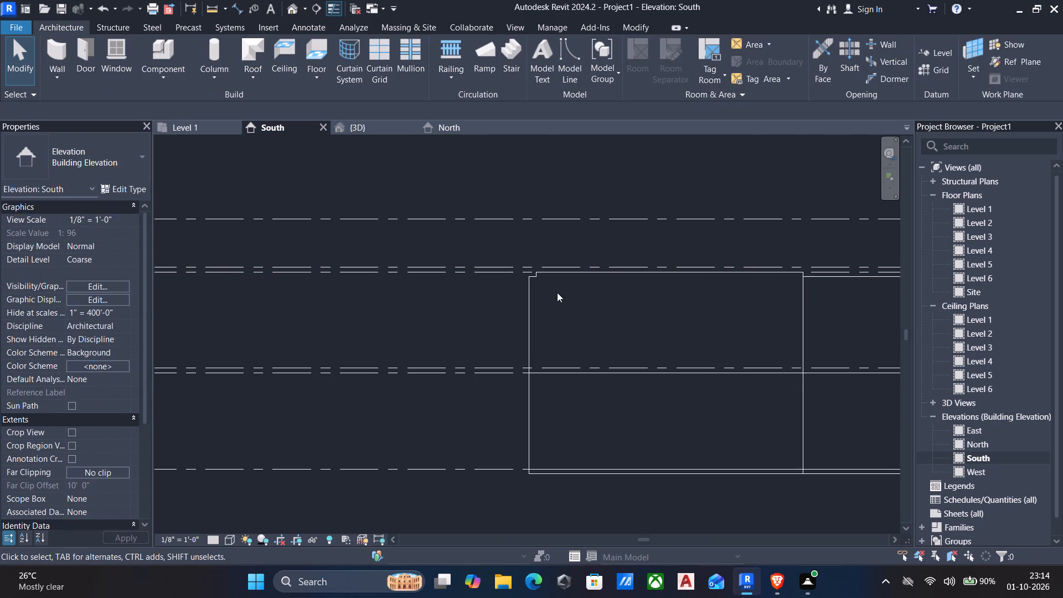
# Raise the top of the upper-storey west wall to Level 4.
pyautogui.click(531, 298)
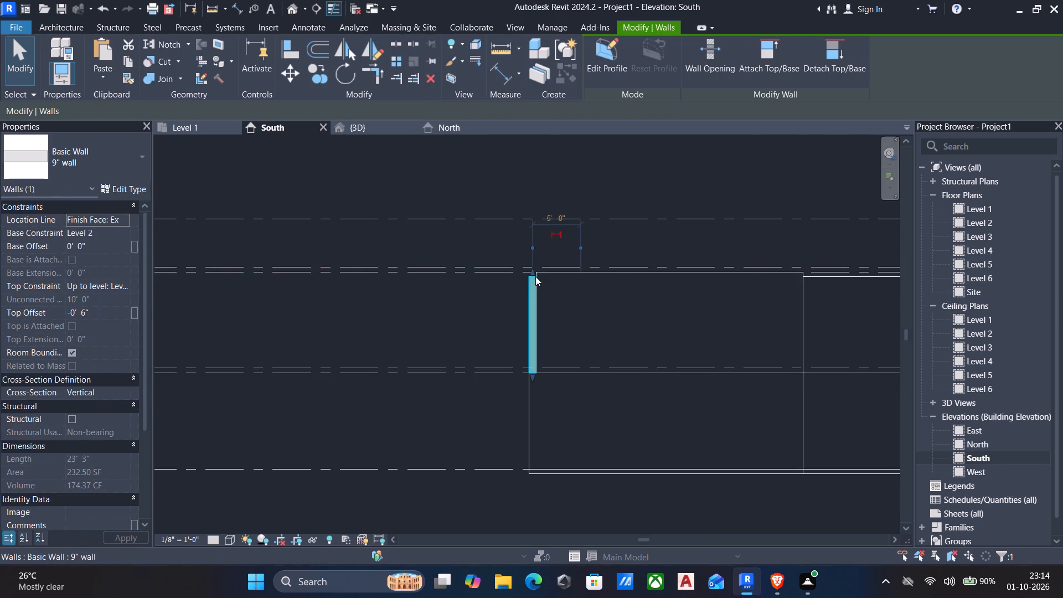
pyautogui.scroll(5, 535, 276)
pyautogui.click(529, 271)
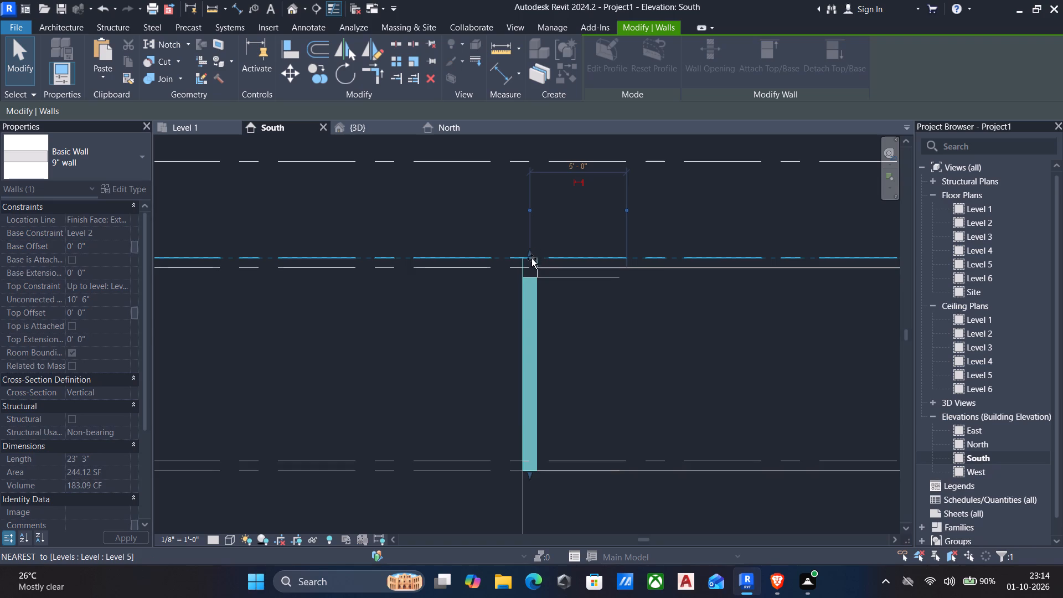
pyautogui.press('Escape')
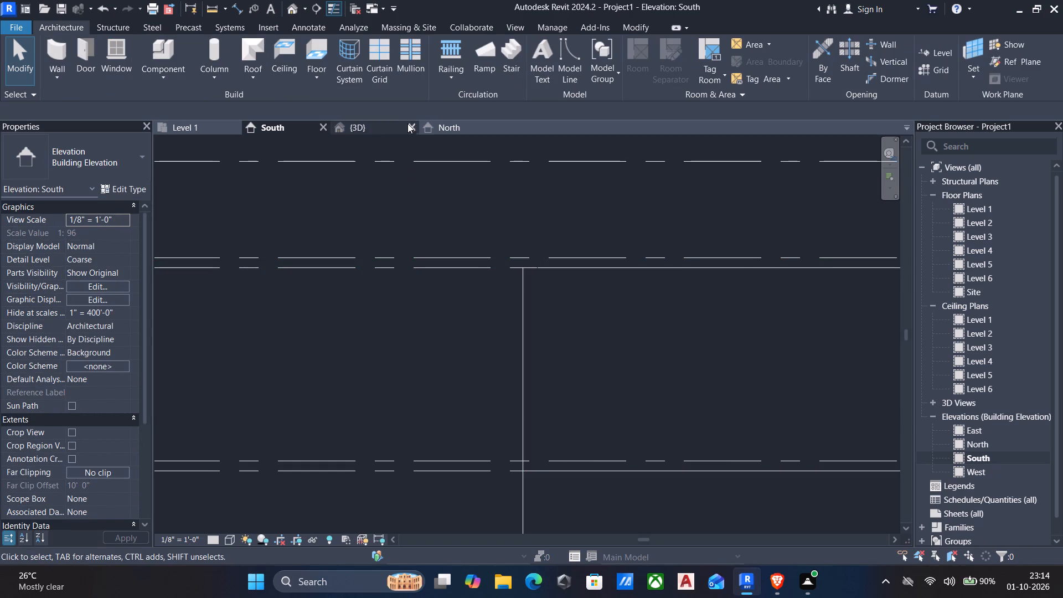
# Examine the upper-storey wall tops and corners in the 3D view from several sides.
pyautogui.click(375, 130)
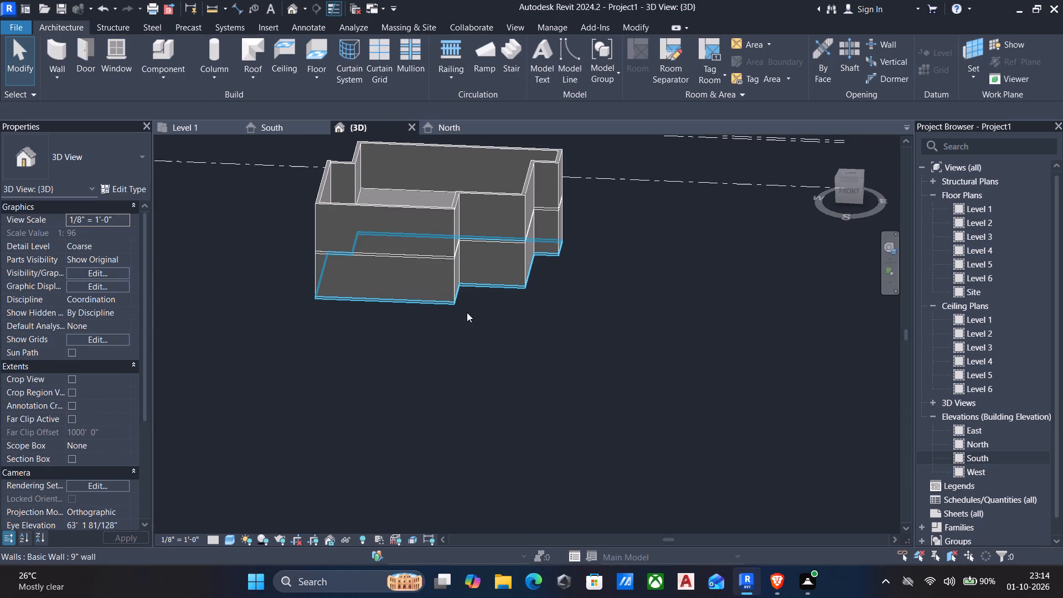
pyautogui.keyDown('shift'); pyautogui.moveTo(471, 324); pyautogui.dragTo(377, 313, button='middle'); pyautogui.keyUp('shift')
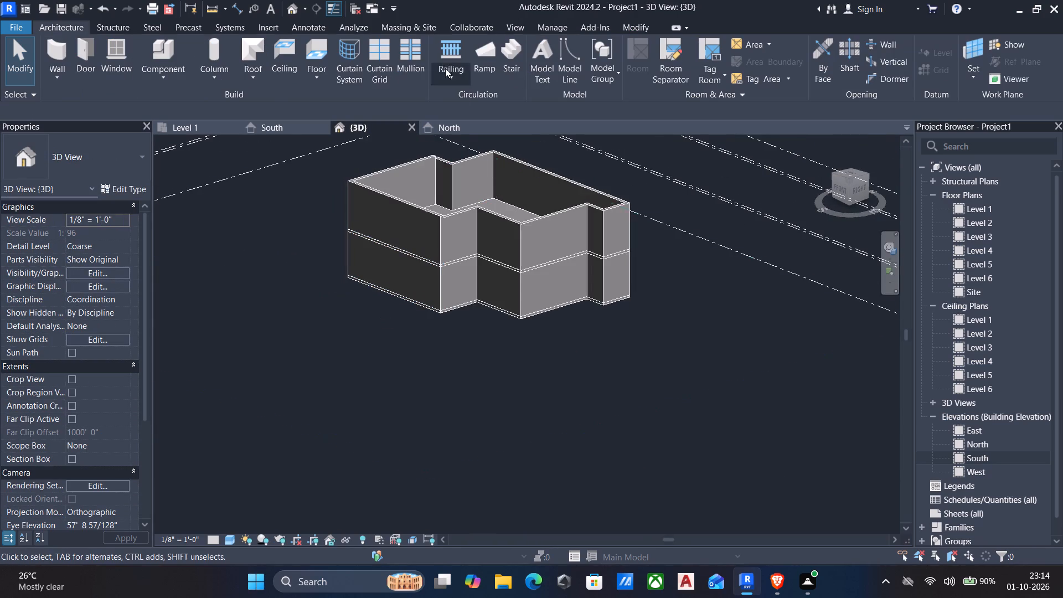
pyautogui.scroll(6, 403, 145)
pyautogui.scroll(5, 442, 174)
pyautogui.scroll(5, 534, 184)
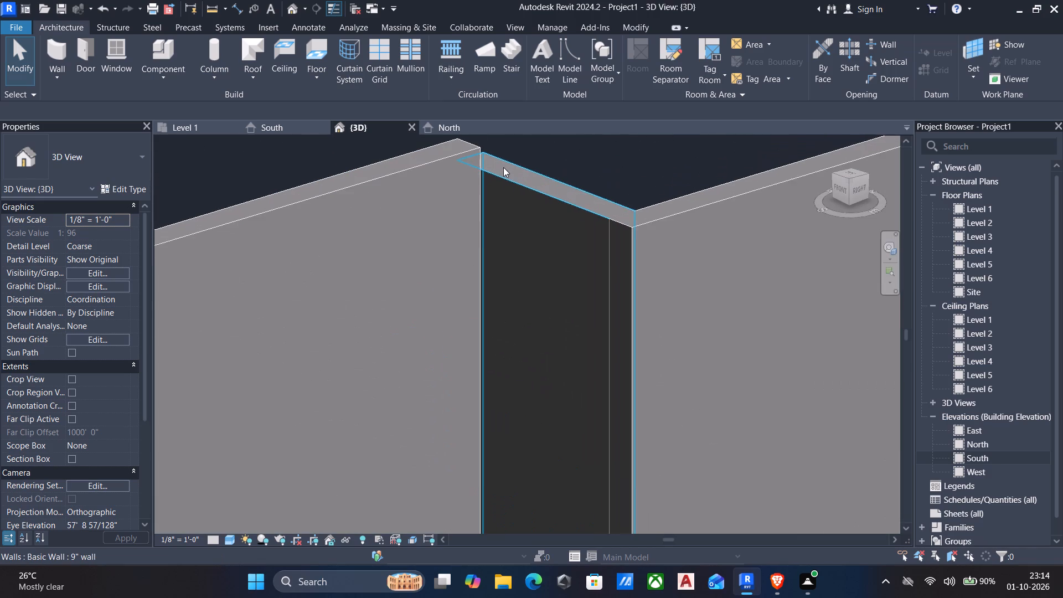
pyautogui.scroll(5, 503, 167)
pyautogui.scroll(-11, 419, 181)
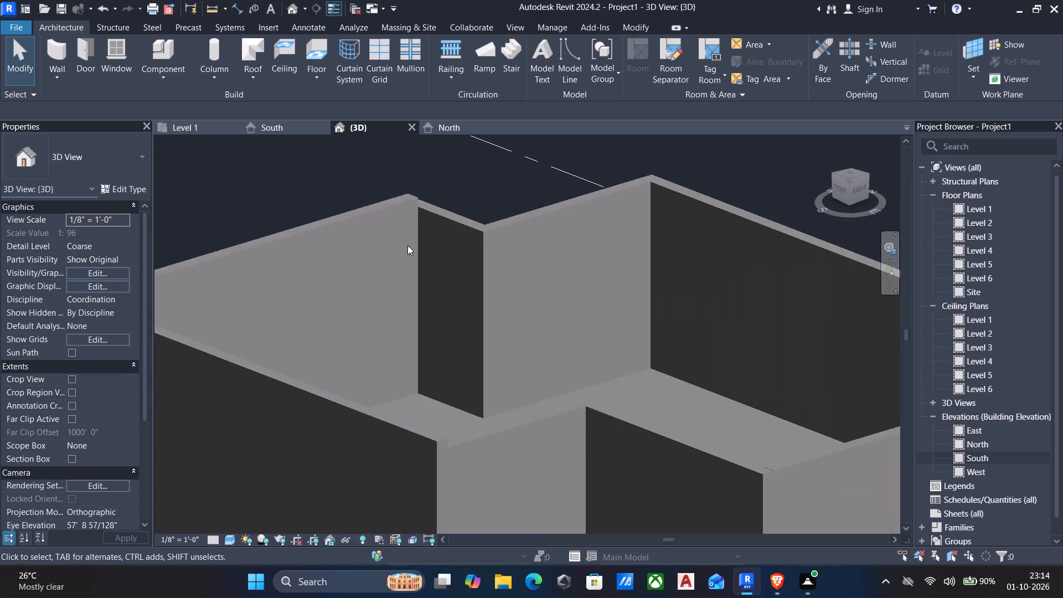
pyautogui.scroll(-4, 408, 250)
pyautogui.keyDown('shift'); pyautogui.moveTo(411, 260); pyautogui.dragTo(585, 255, button='middle'); pyautogui.keyUp('shift')
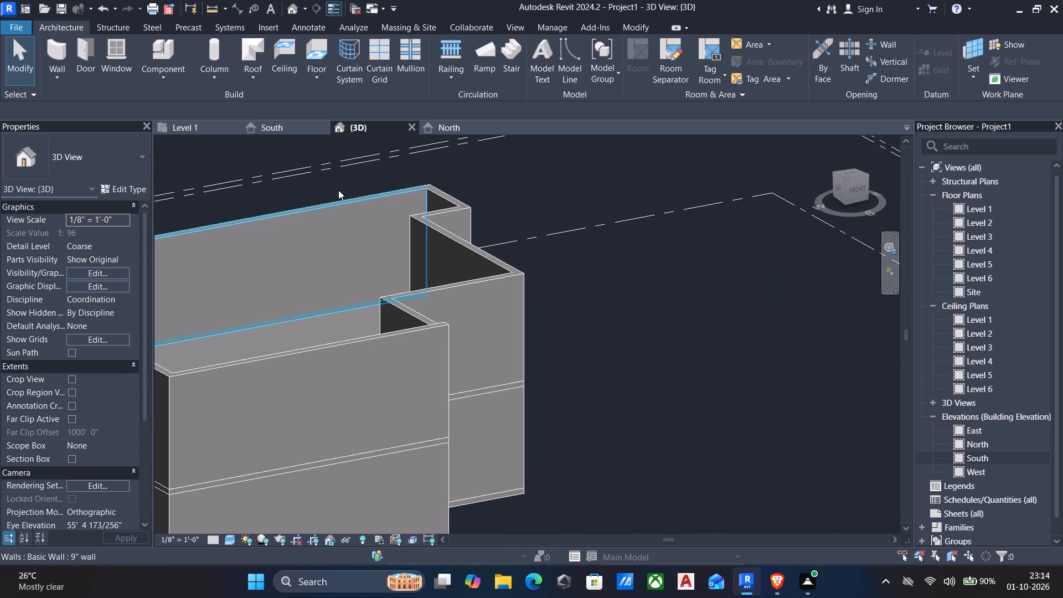
# In the North elevation, raise the top of the long upper-storey rear wall to Level 4.
pyautogui.doubleClick(979, 446)
pyautogui.scroll(-4, 612, 377)
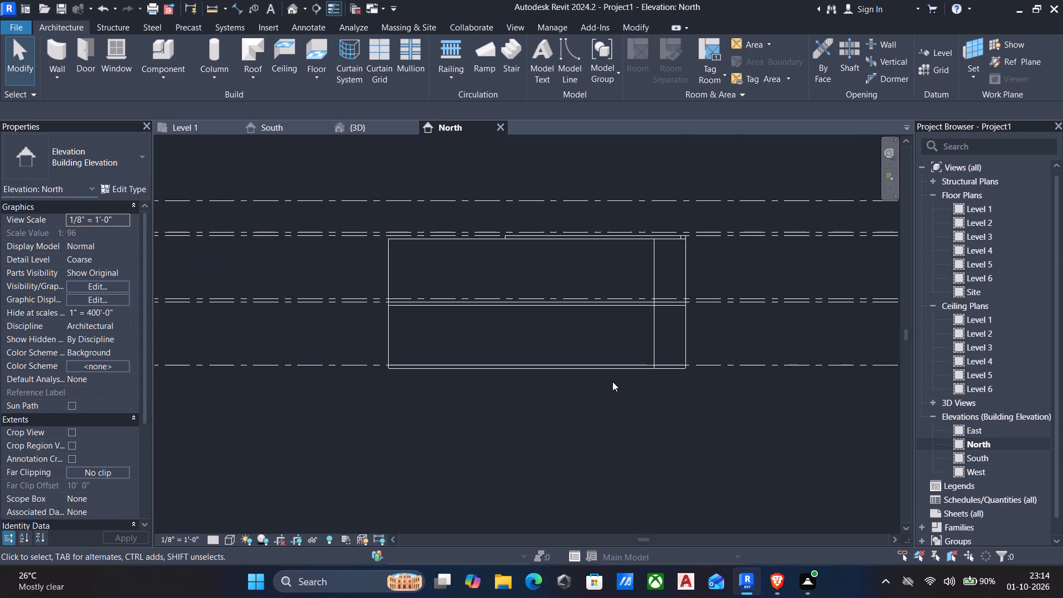
pyautogui.scroll(-3, 612, 382)
pyautogui.scroll(4, 599, 316)
pyautogui.scroll(5, 410, 279)
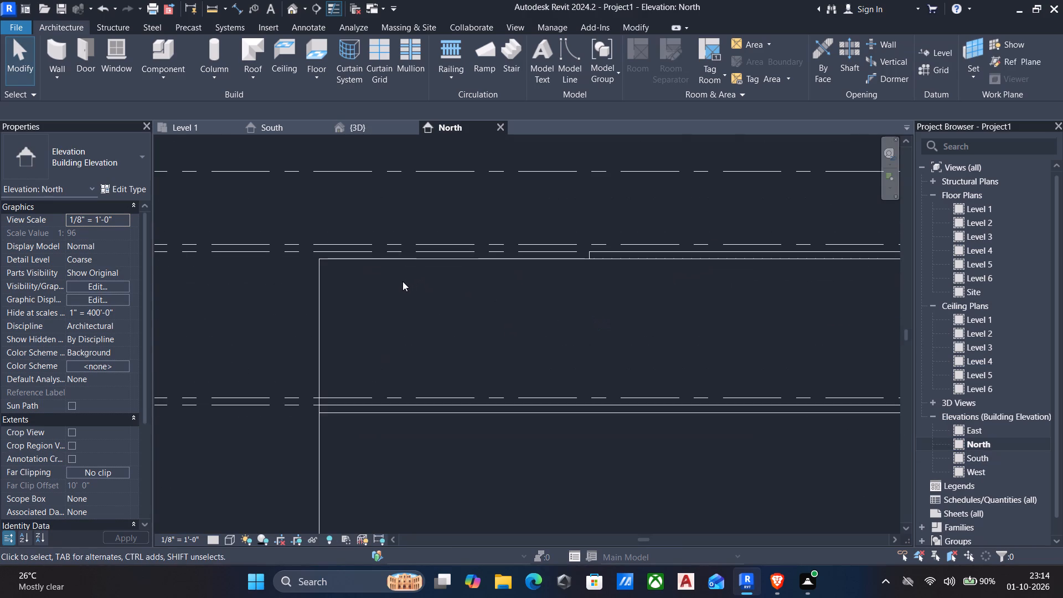
pyautogui.click(390, 264)
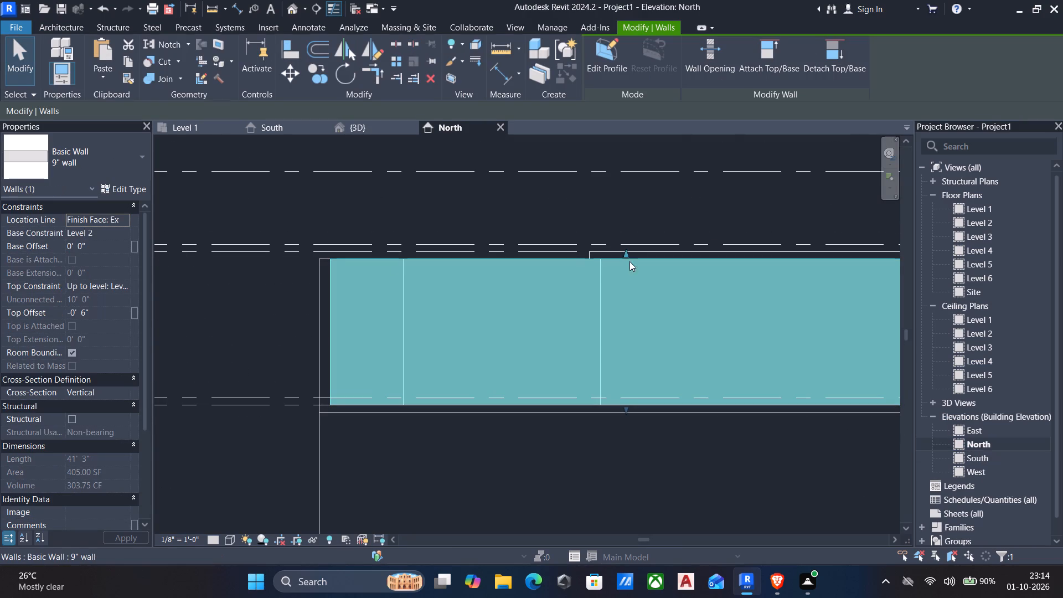
pyautogui.moveTo(626, 256); pyautogui.dragTo(625, 248)
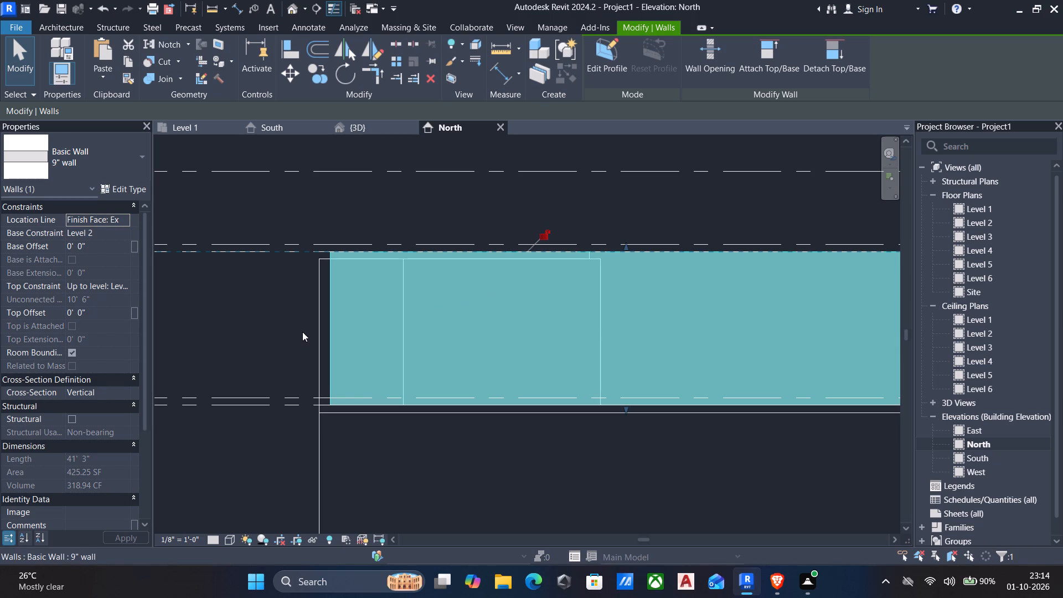
# Raise the top of the upper-storey east end wall to Level 4 in the North elevation.
pyautogui.click(321, 322)
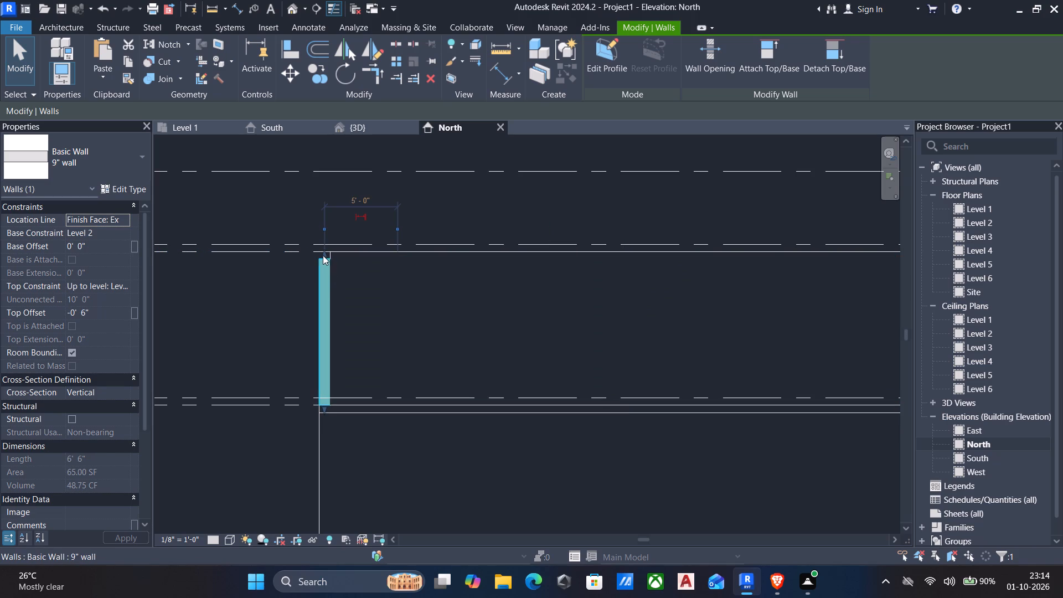
pyautogui.click(322, 255)
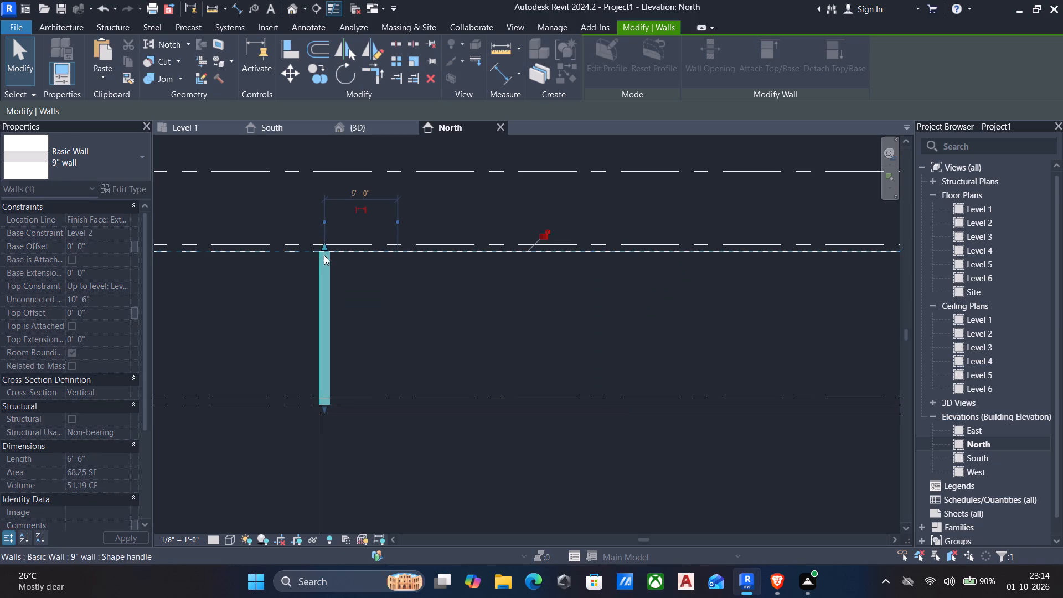
# Raise the top of the 5' upper-storey wall at the building's northwest jog to Level 4.
pyautogui.scroll(-4, 586, 364)
pyautogui.scroll(9, 832, 309)
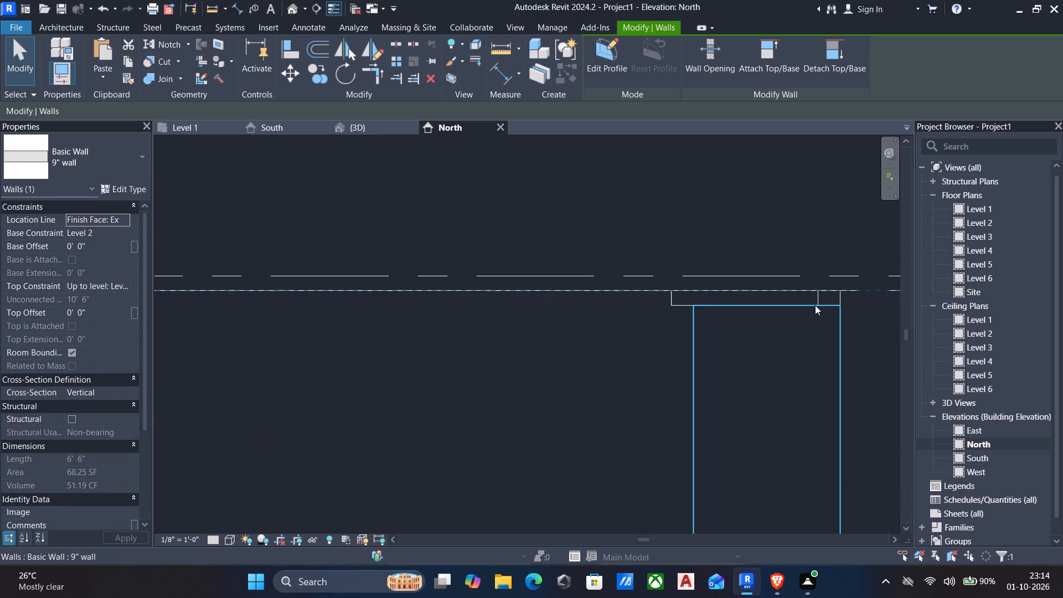
pyautogui.click(840, 346)
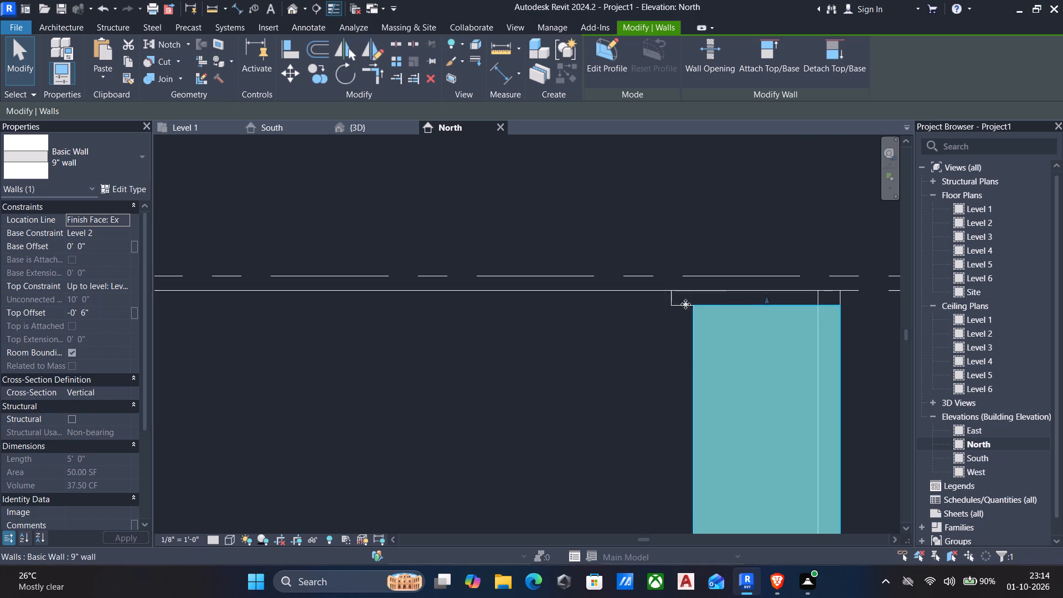
pyautogui.moveTo(763, 297); pyautogui.dragTo(753, 290)
# Raise the top of the 11'-3" upper-storey return wall beside the 5' jog wall to Level 4.
pyautogui.scroll(3, 688, 310)
pyautogui.click(678, 303)
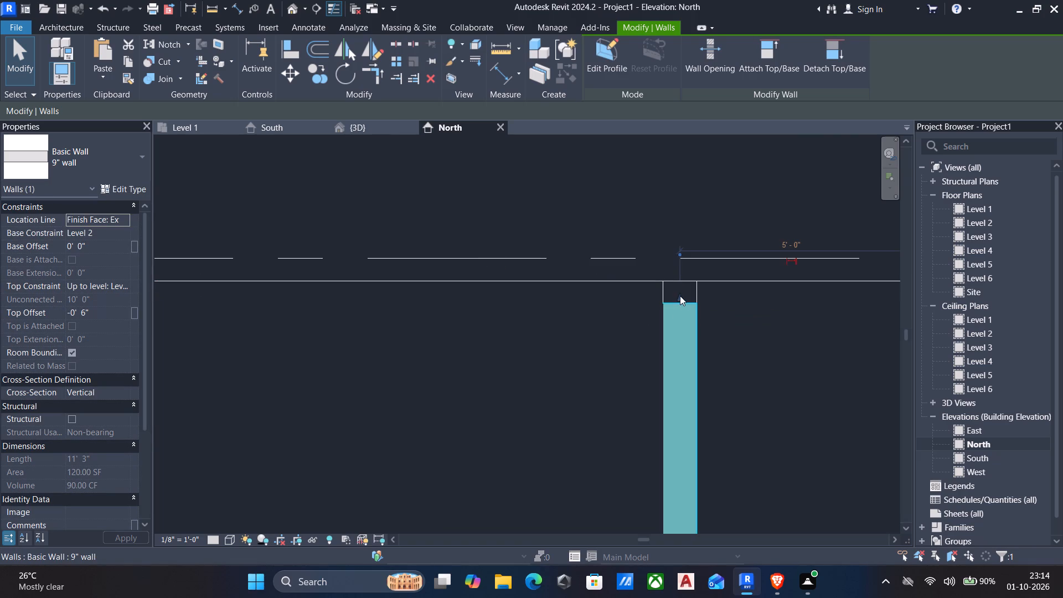
pyautogui.moveTo(680, 296); pyautogui.dragTo(682, 287)
# Examine the raised upper-storey wall tops and corners in the North elevation and around the 3D model for walls still too low.
pyautogui.scroll(-4, 703, 299)
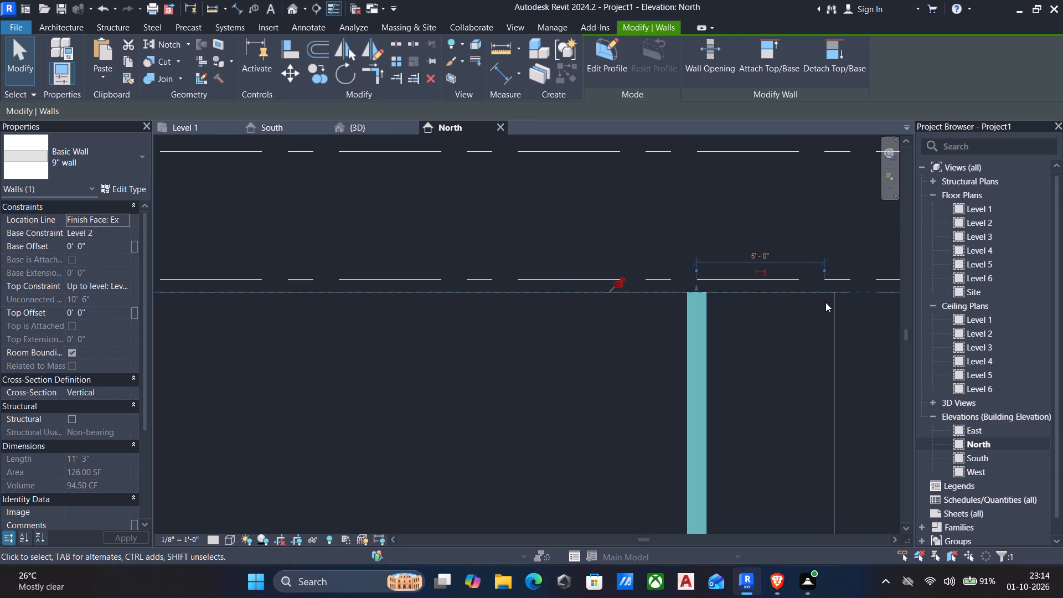
pyautogui.scroll(-3, 829, 311)
pyautogui.click(829, 310)
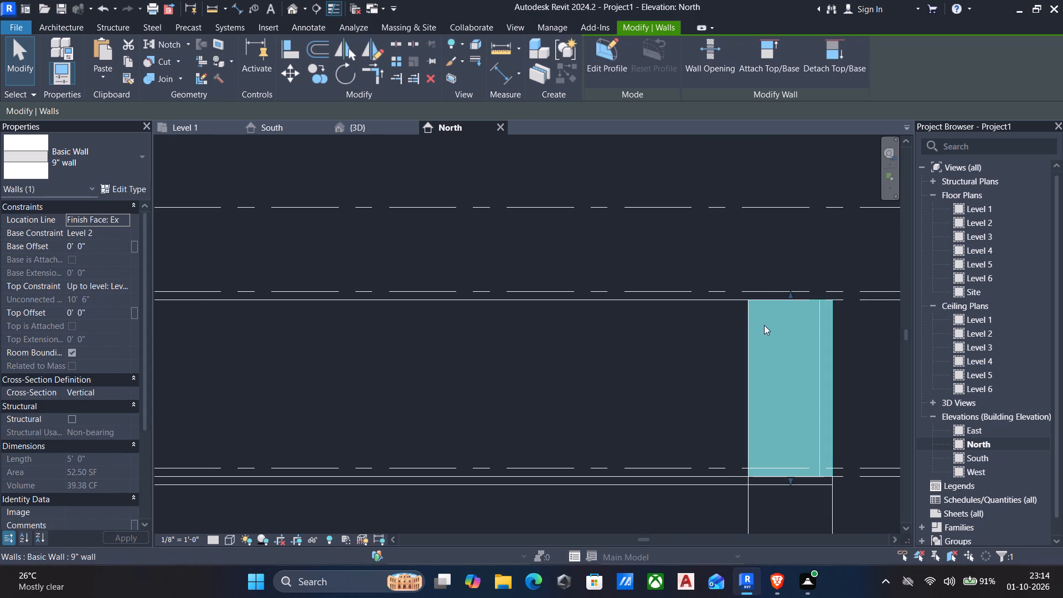
pyautogui.scroll(-3, 807, 434)
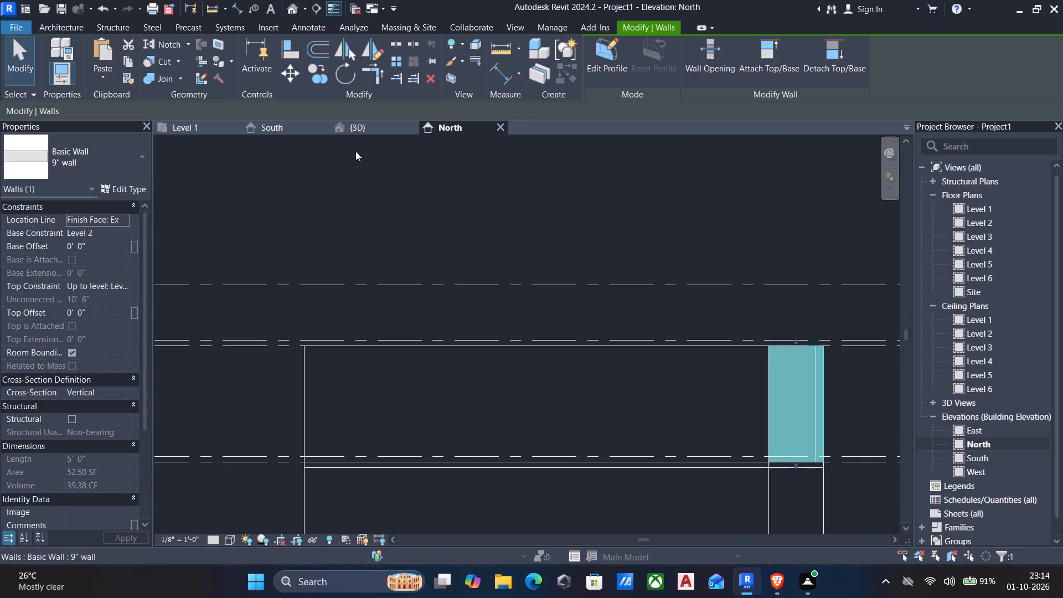
pyautogui.click(359, 127)
pyautogui.scroll(3, 452, 243)
pyautogui.scroll(-3, 455, 213)
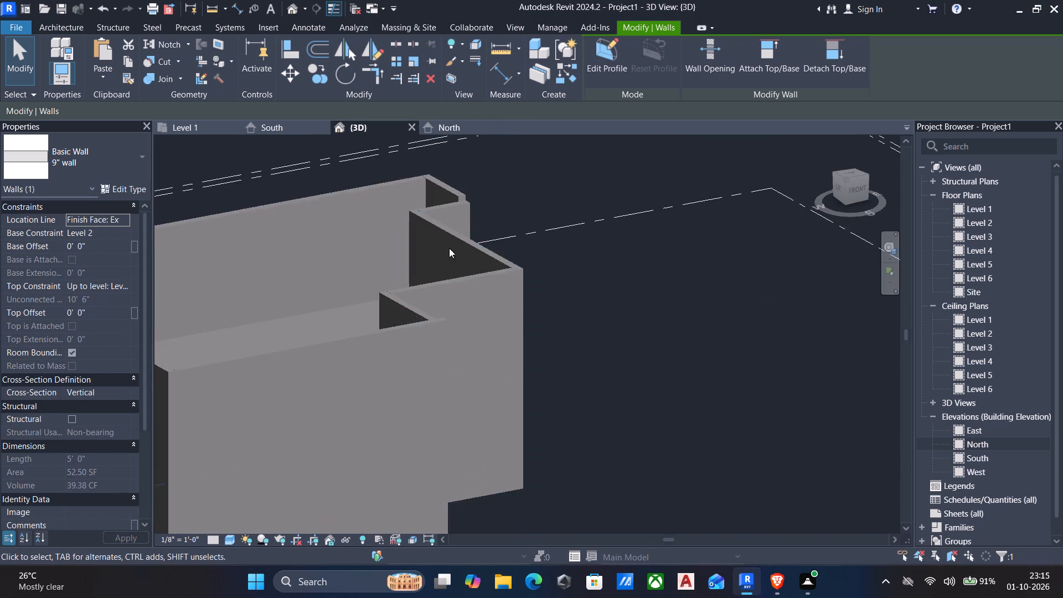
pyautogui.scroll(-3, 447, 273)
pyautogui.keyDown('shift'); pyautogui.moveTo(450, 279); pyautogui.dragTo(523, 344, button='middle'); pyautogui.keyUp('shift')
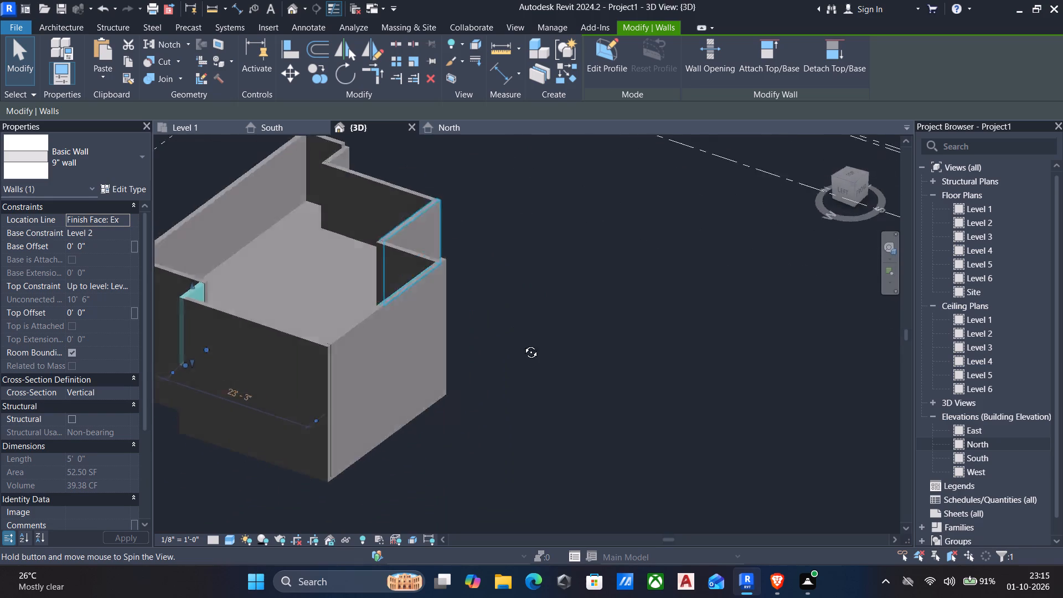
pyautogui.keyDown('shift'); pyautogui.moveTo(523, 344); pyautogui.dragTo(687, 323, button='middle'); pyautogui.keyUp('shift')
pyautogui.scroll(-4, 686, 323)
pyautogui.keyDown('shift'); pyautogui.moveTo(504, 332); pyautogui.dragTo(540, 311, button='middle'); pyautogui.keyUp('shift')
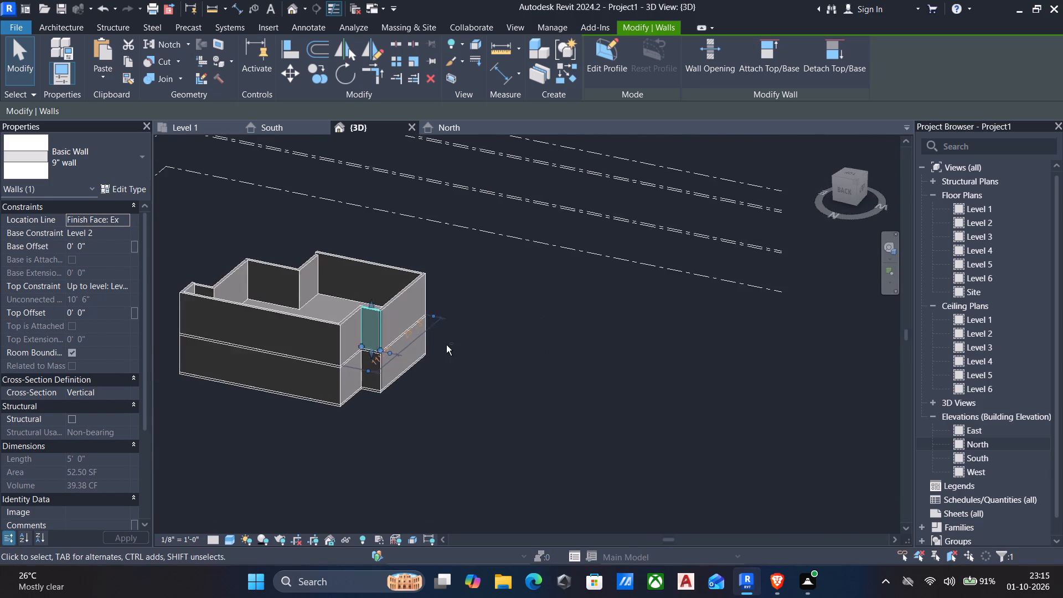
pyautogui.keyDown('shift'); pyautogui.moveTo(427, 338); pyautogui.dragTo(234, 319, button='middle'); pyautogui.keyUp('shift')
pyautogui.scroll(6, 425, 315)
pyautogui.scroll(5, 201, 378)
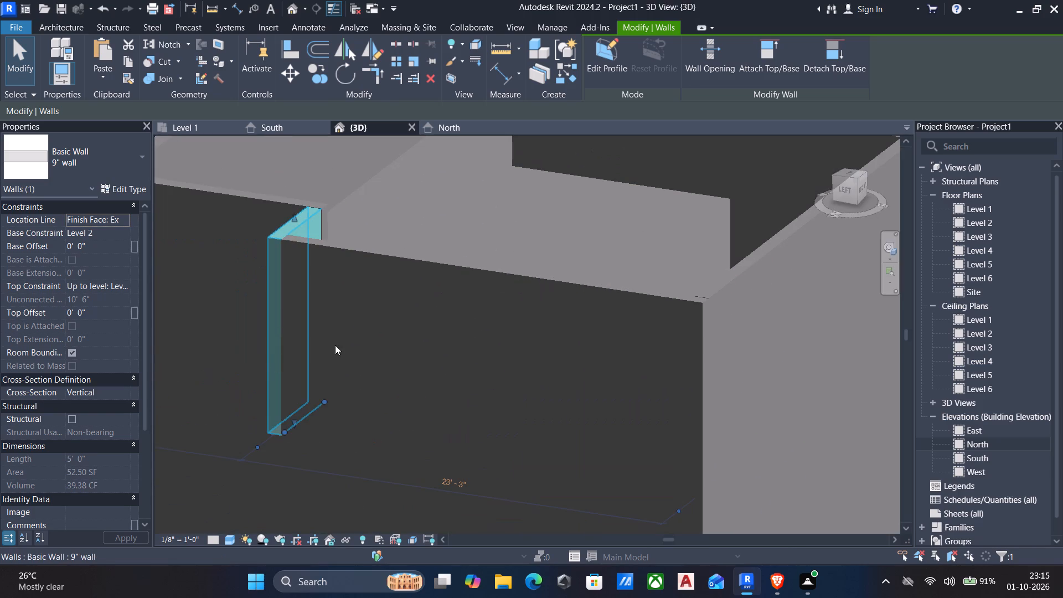
pyautogui.keyDown('shift'); pyautogui.moveTo(355, 316); pyautogui.dragTo(582, 341, button='middle'); pyautogui.keyUp('shift')
pyautogui.scroll(-4, 584, 342)
pyautogui.keyDown('shift'); pyautogui.moveTo(401, 346); pyautogui.dragTo(699, 355, button='middle'); pyautogui.keyUp('shift')
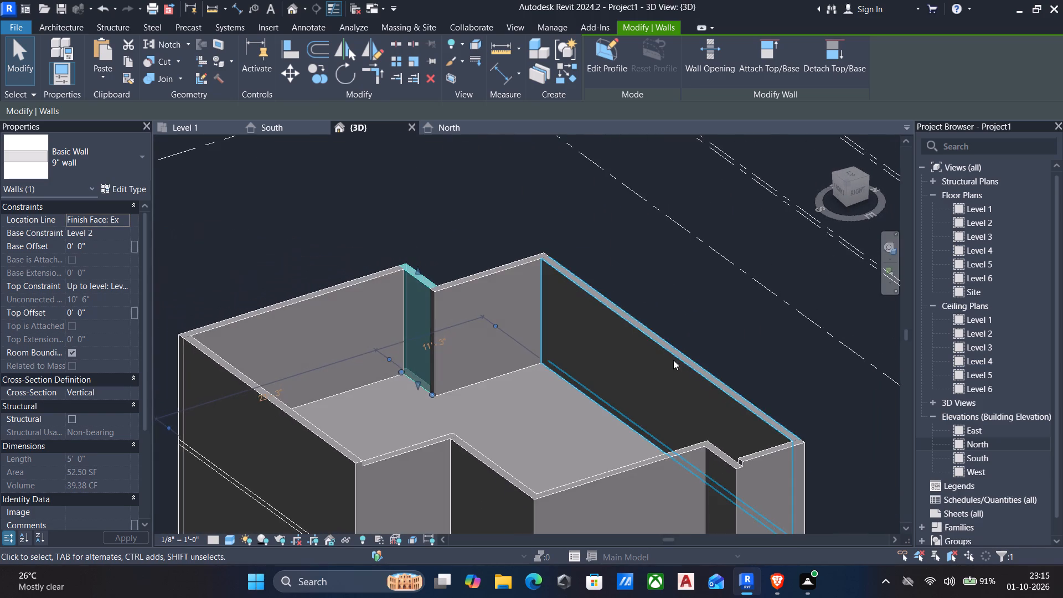
pyautogui.scroll(4, 589, 318)
pyautogui.scroll(-3, 497, 347)
pyautogui.moveTo(552, 367); pyautogui.dragTo(616, 383, button='middle')
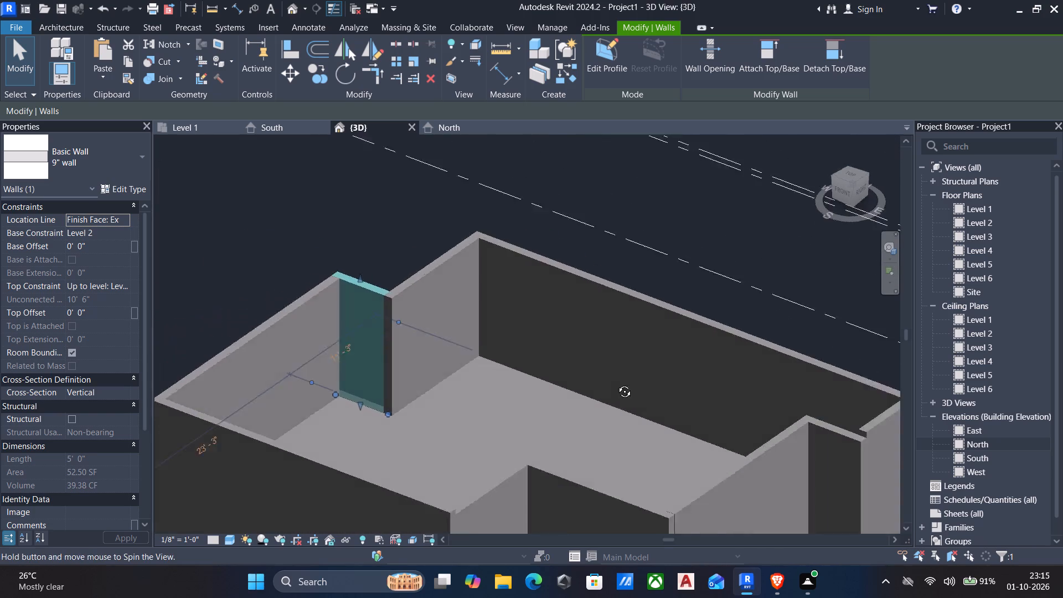
pyautogui.moveTo(616, 383); pyautogui.dragTo(640, 389, button='middle')
pyautogui.moveTo(683, 362); pyautogui.dragTo(452, 328, button='middle')
pyautogui.scroll(4, 663, 309)
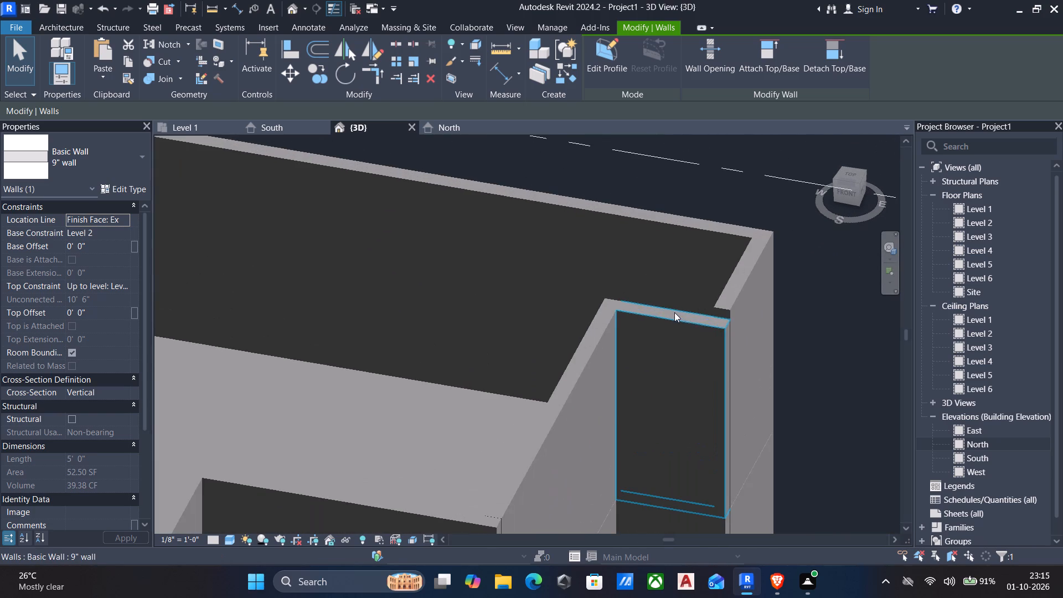
pyautogui.scroll(-5, 641, 357)
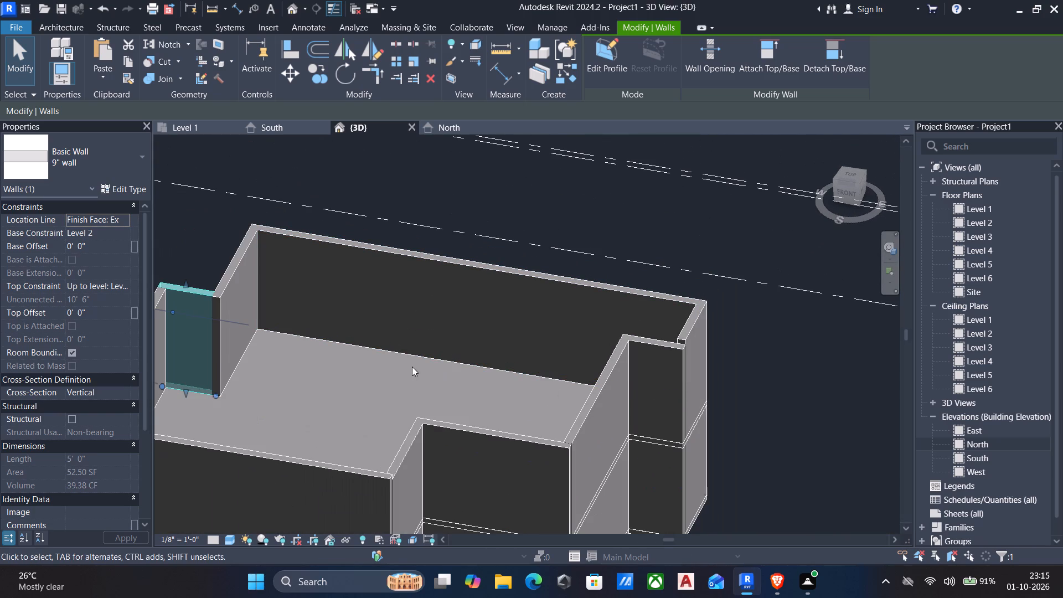
# Align the tops of the short south-facing wall near the east end and its adjoining east-facing wall with the east end wall's top.
pyautogui.write('al')
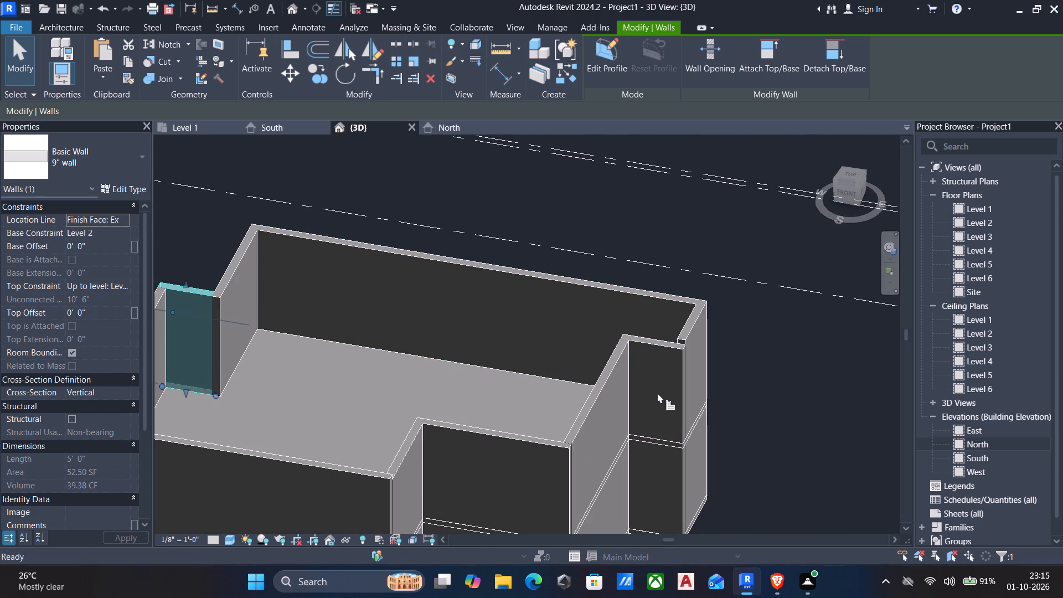
pyautogui.click(689, 329)
pyautogui.click(665, 346)
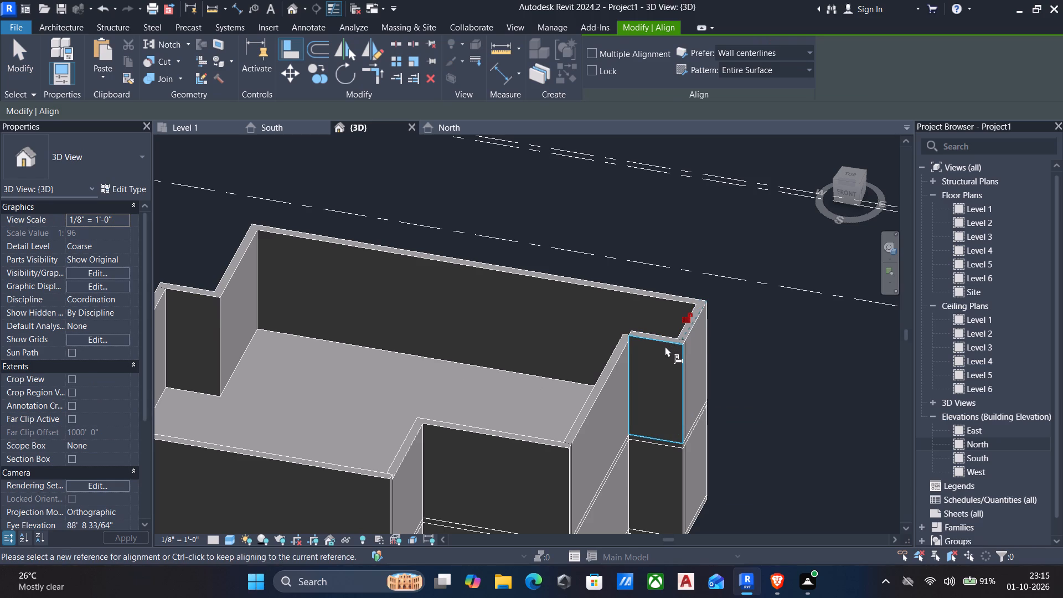
pyautogui.scroll(9, 612, 326)
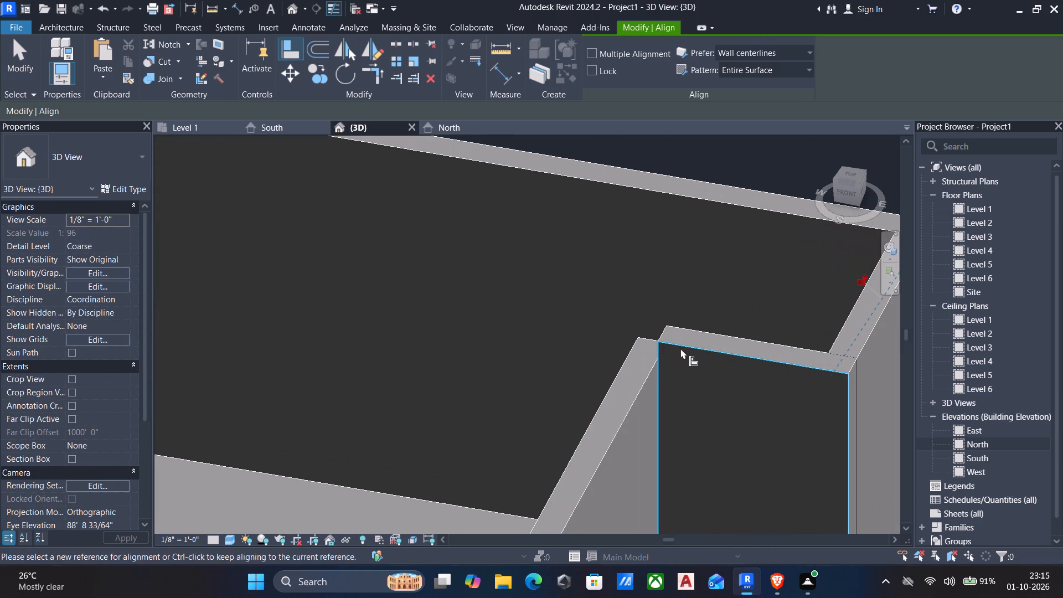
pyautogui.press('Escape')
pyautogui.click(693, 343)
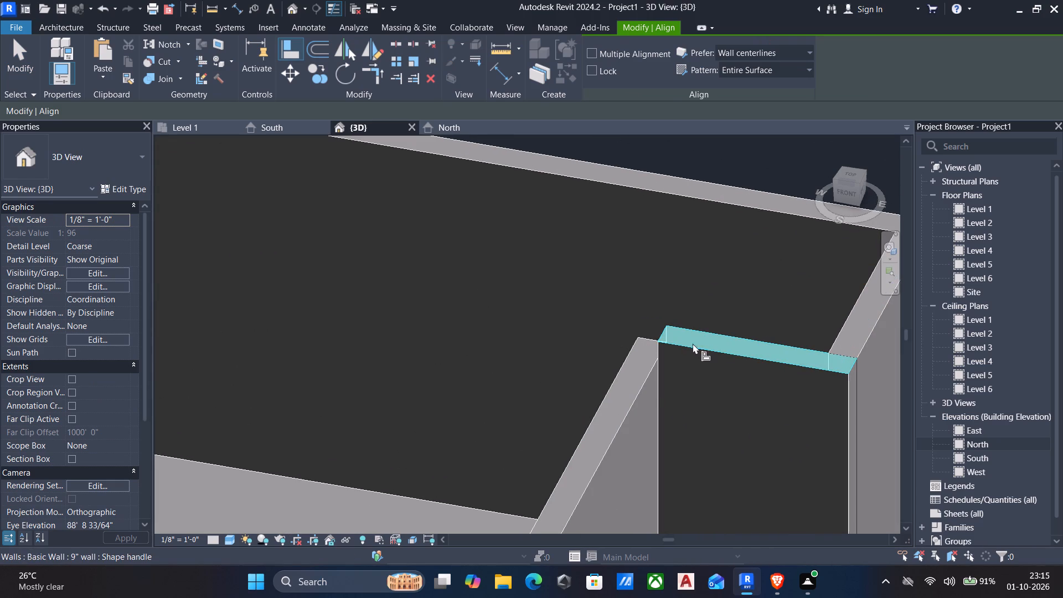
pyautogui.click(646, 385)
# Align the tops of the middle south-facing upper wall and the short return wall west of it with the neighbouring raised wall tops.
pyautogui.scroll(-6, 645, 388)
pyautogui.moveTo(646, 391); pyautogui.dragTo(750, 129, button='middle')
pyautogui.scroll(1, 674, 271)
pyautogui.click(667, 256)
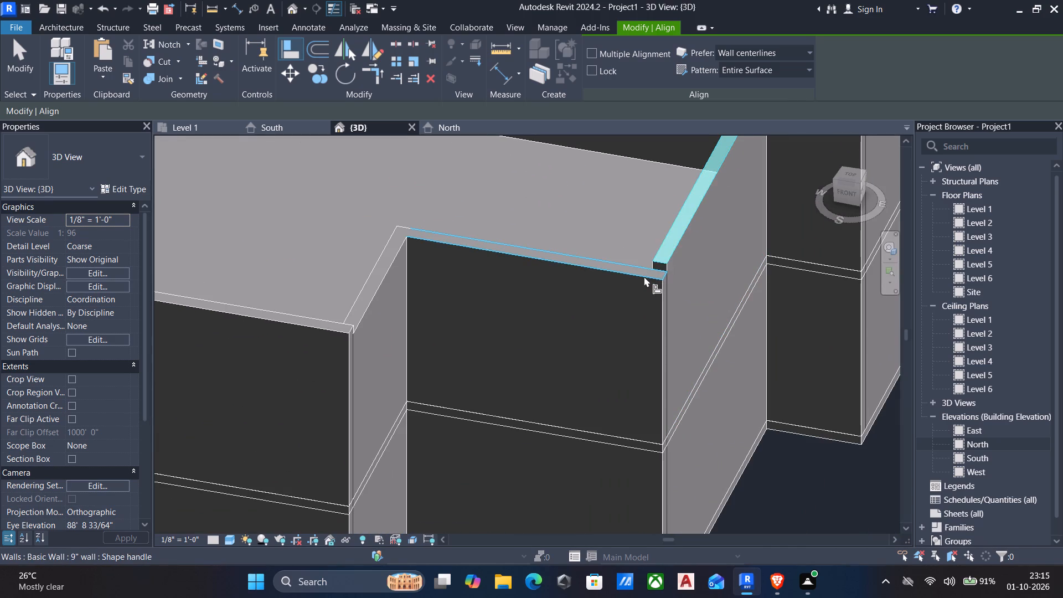
pyautogui.click(644, 276)
pyautogui.scroll(-3, 586, 294)
pyautogui.scroll(4, 460, 254)
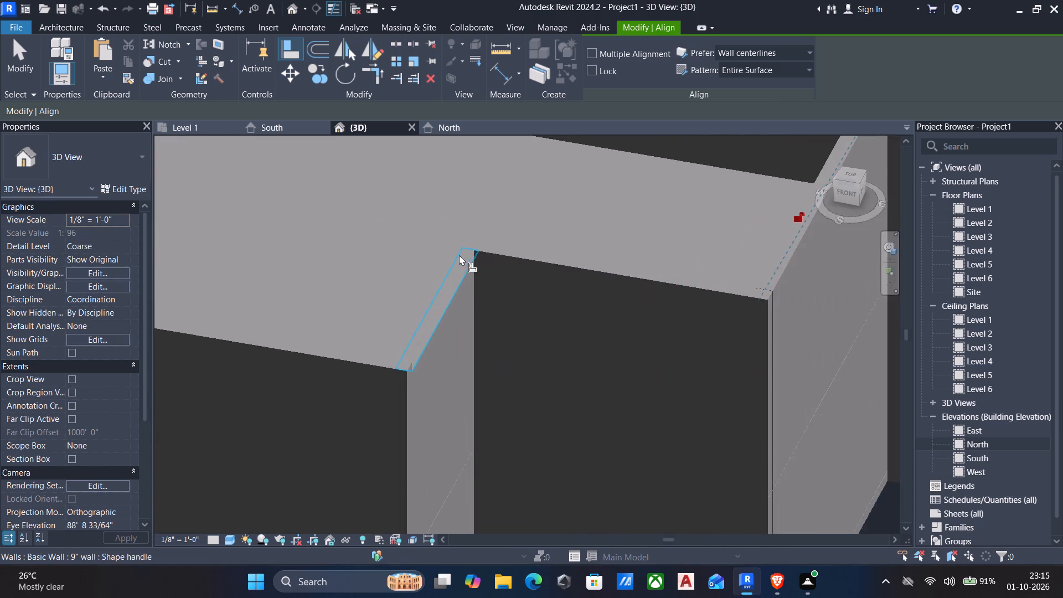
pyautogui.scroll(4, 492, 259)
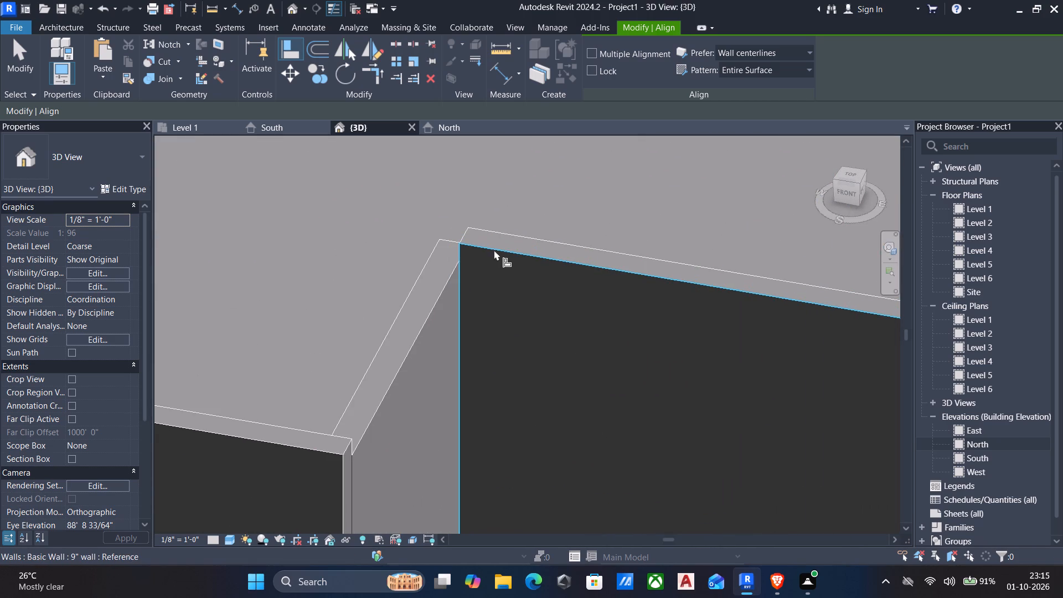
pyautogui.click(492, 246)
pyautogui.click(447, 273)
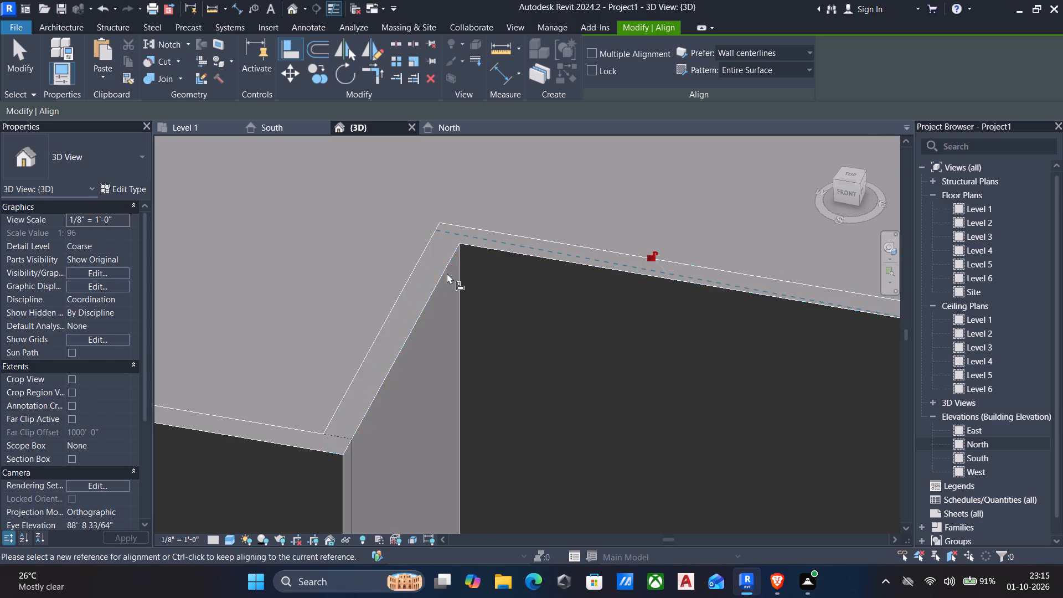
# Align the top of the long upper-storey front wall with the top of the adjoining return wall.
pyautogui.scroll(-4, 441, 291)
pyautogui.scroll(8, 366, 380)
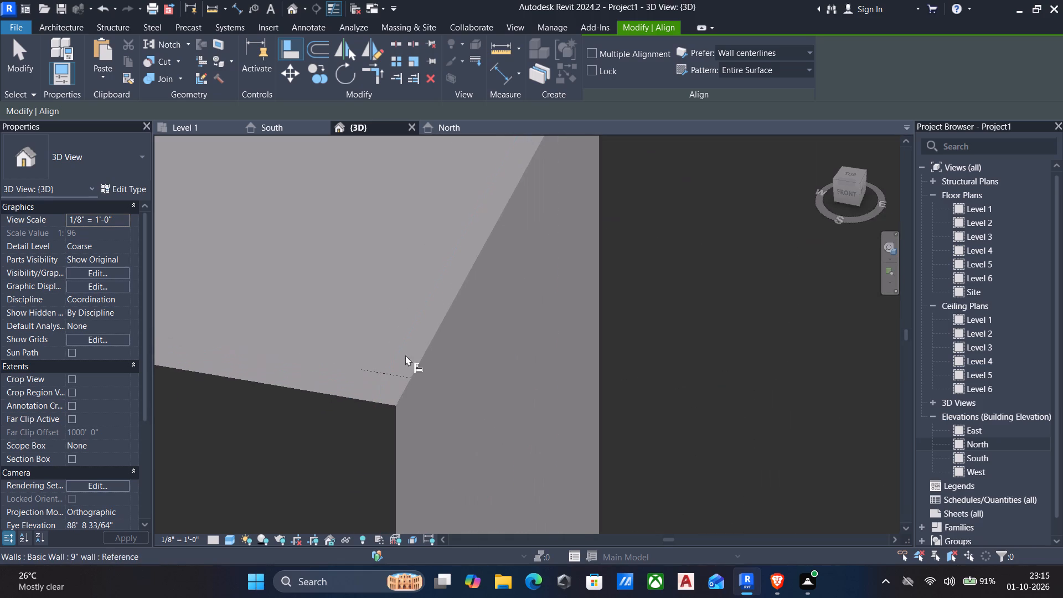
pyautogui.click(429, 342)
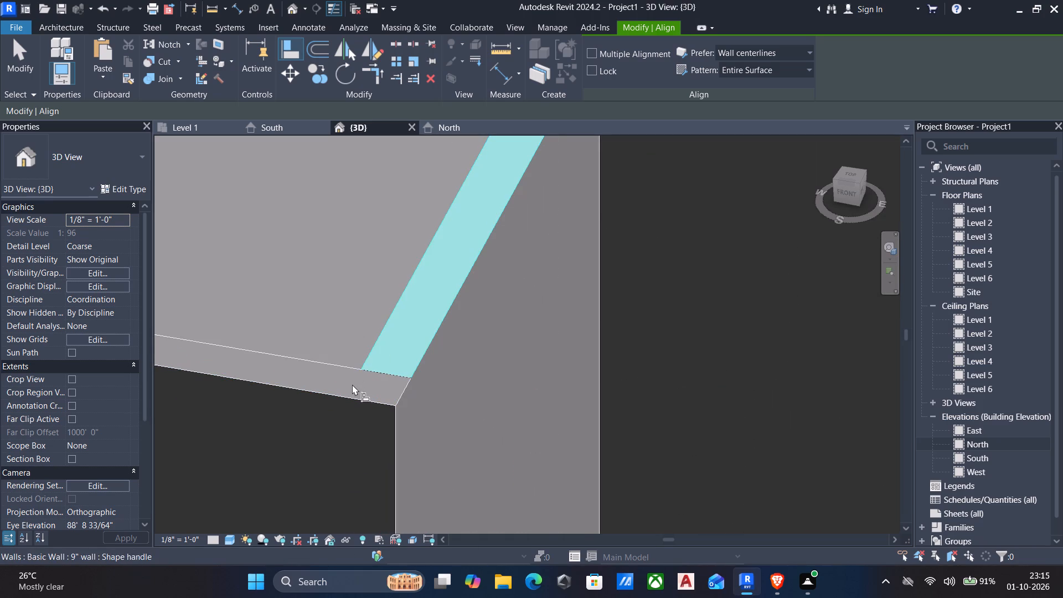
pyautogui.click(345, 396)
# Examine the aligned upper-storey wall tops and corners along the building's front and west side in the 3D view.
pyautogui.scroll(-4, 345, 398)
pyautogui.moveTo(411, 392); pyautogui.dragTo(461, 381, button='middle')
pyautogui.scroll(-1, 410, 387)
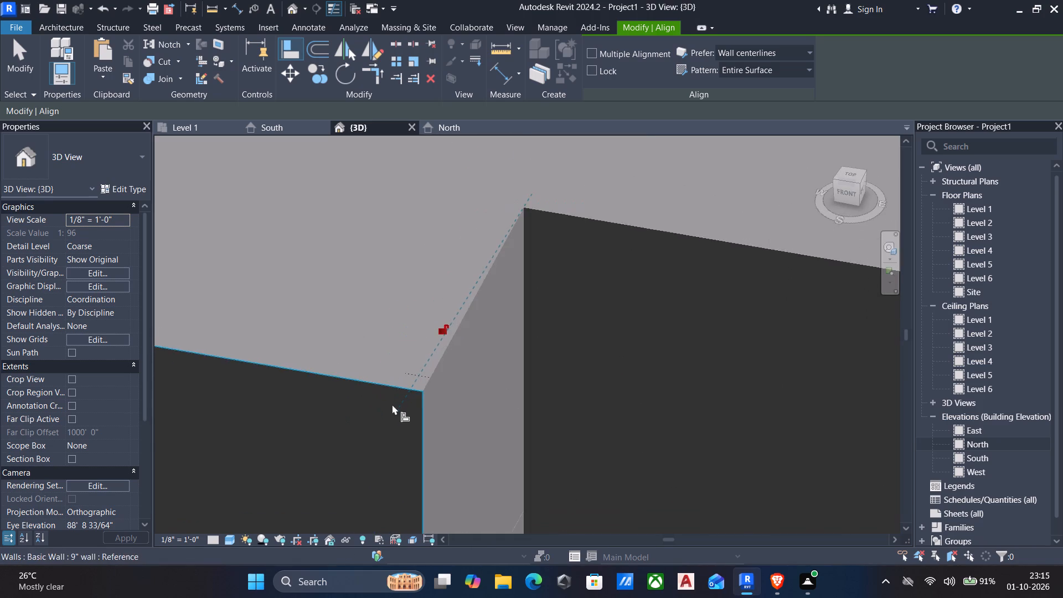
pyautogui.moveTo(421, 404); pyautogui.dragTo(718, 369, button='middle')
pyautogui.scroll(-3, 719, 369)
pyautogui.moveTo(483, 376); pyautogui.dragTo(592, 401, button='middle')
pyautogui.scroll(3, 391, 320)
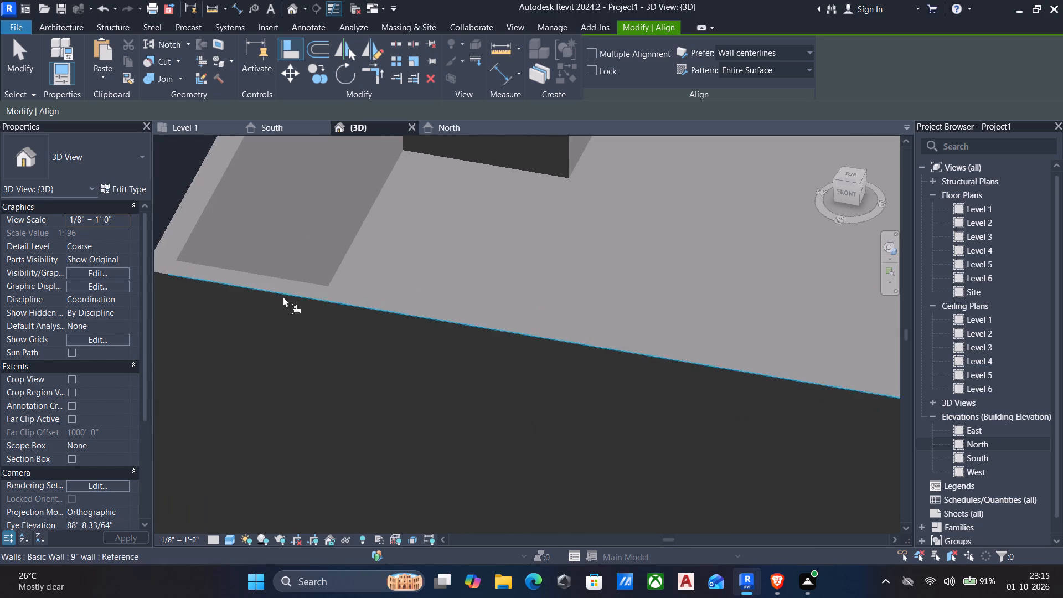
pyautogui.moveTo(286, 311); pyautogui.dragTo(337, 386, button='middle')
pyautogui.scroll(-6, 586, 261)
pyautogui.moveTo(596, 276); pyautogui.dragTo(578, 318, button='middle')
pyautogui.scroll(1, 557, 311)
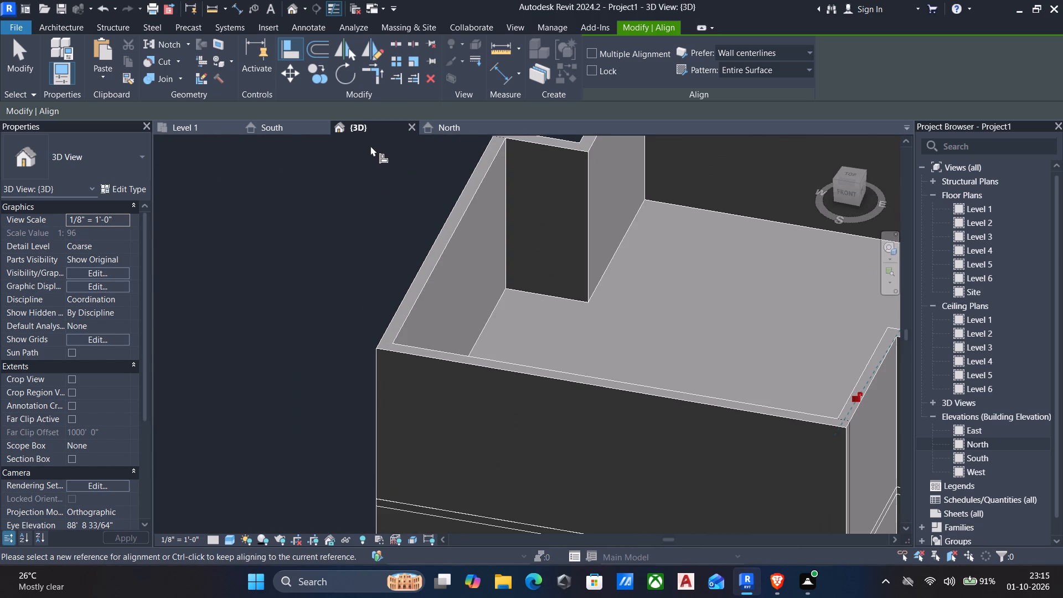
pyautogui.click(356, 126)
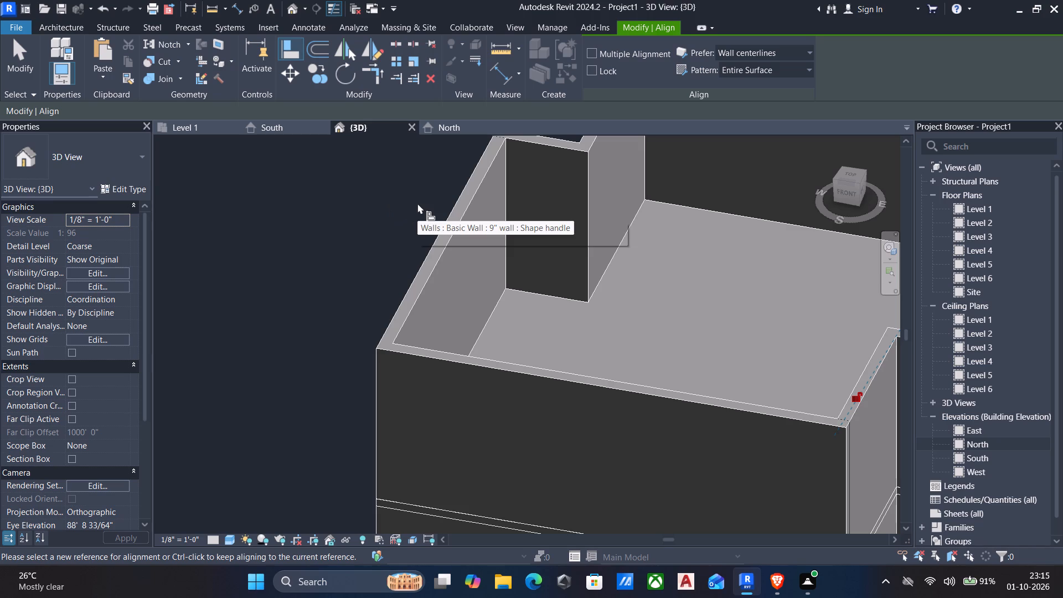
pyautogui.scroll(-4, 507, 241)
pyautogui.moveTo(515, 270); pyautogui.dragTo(476, 300, button='middle')
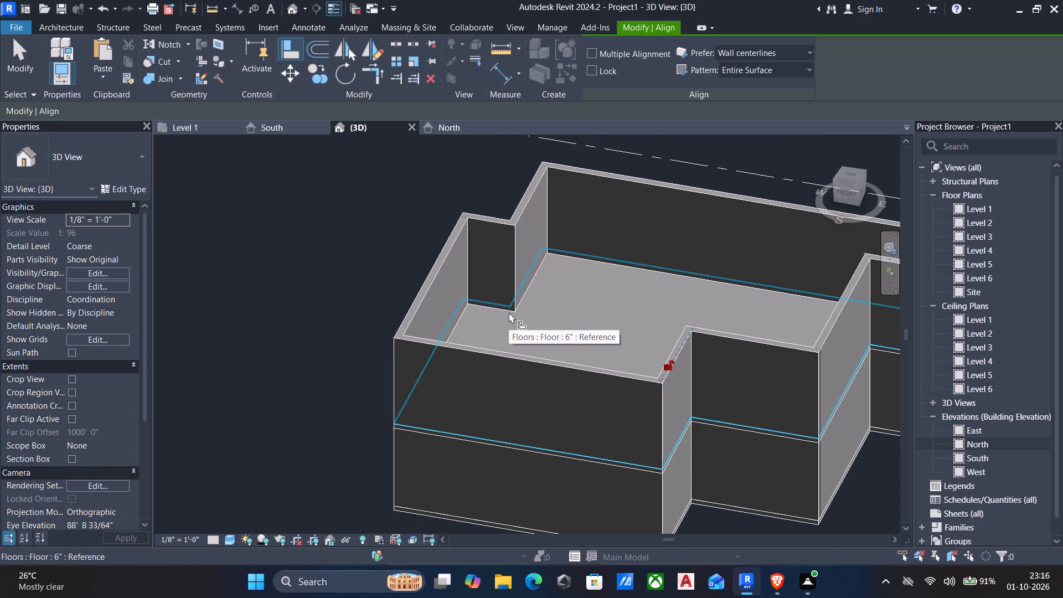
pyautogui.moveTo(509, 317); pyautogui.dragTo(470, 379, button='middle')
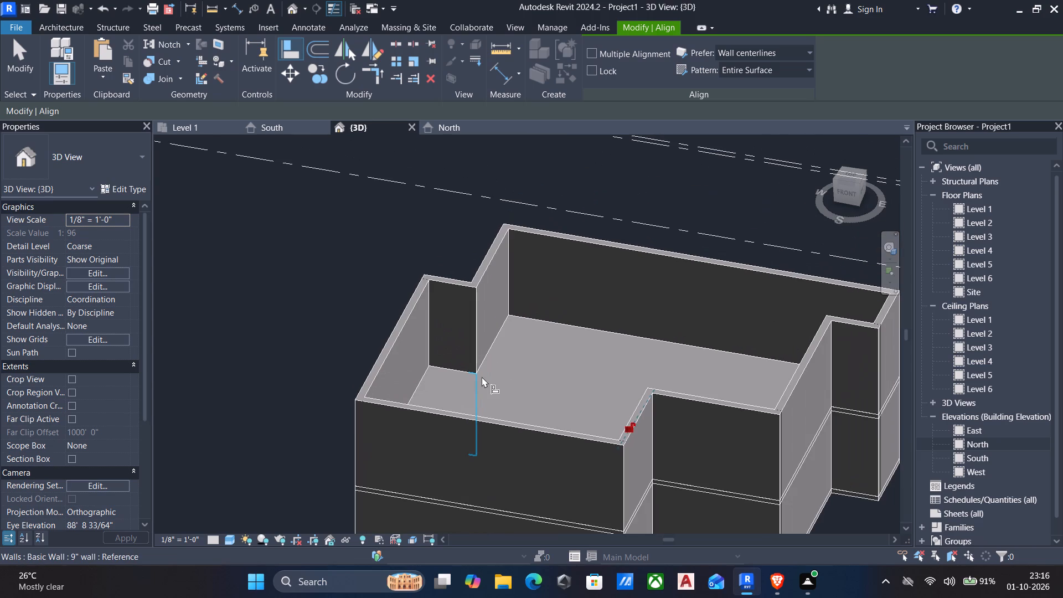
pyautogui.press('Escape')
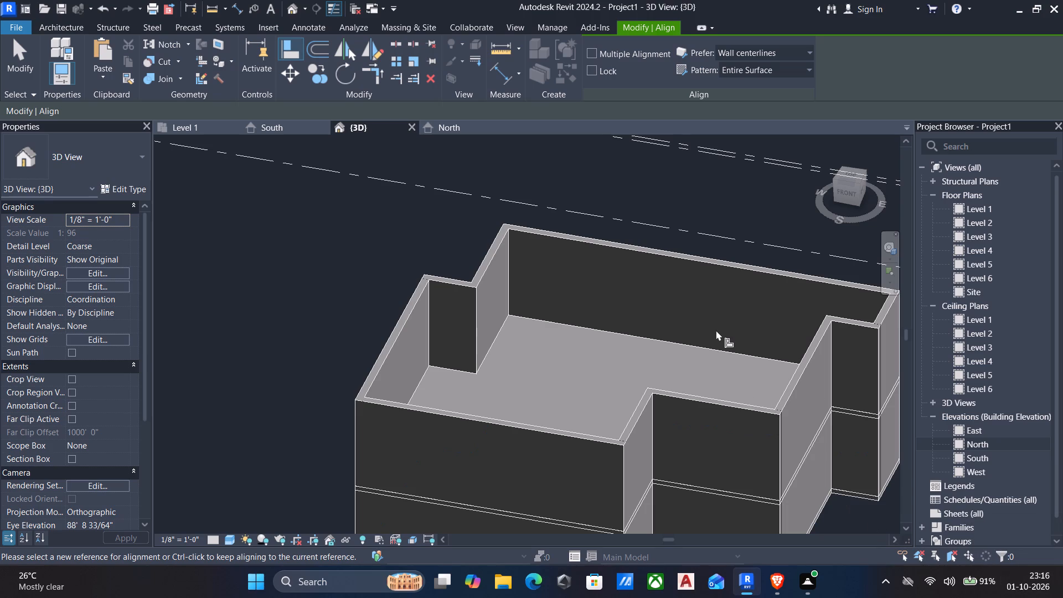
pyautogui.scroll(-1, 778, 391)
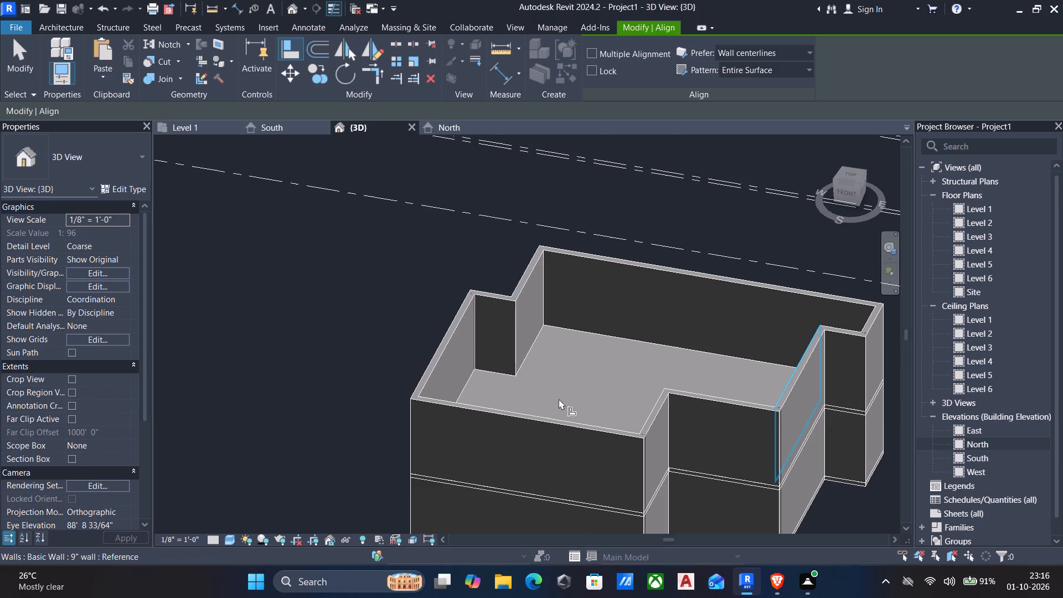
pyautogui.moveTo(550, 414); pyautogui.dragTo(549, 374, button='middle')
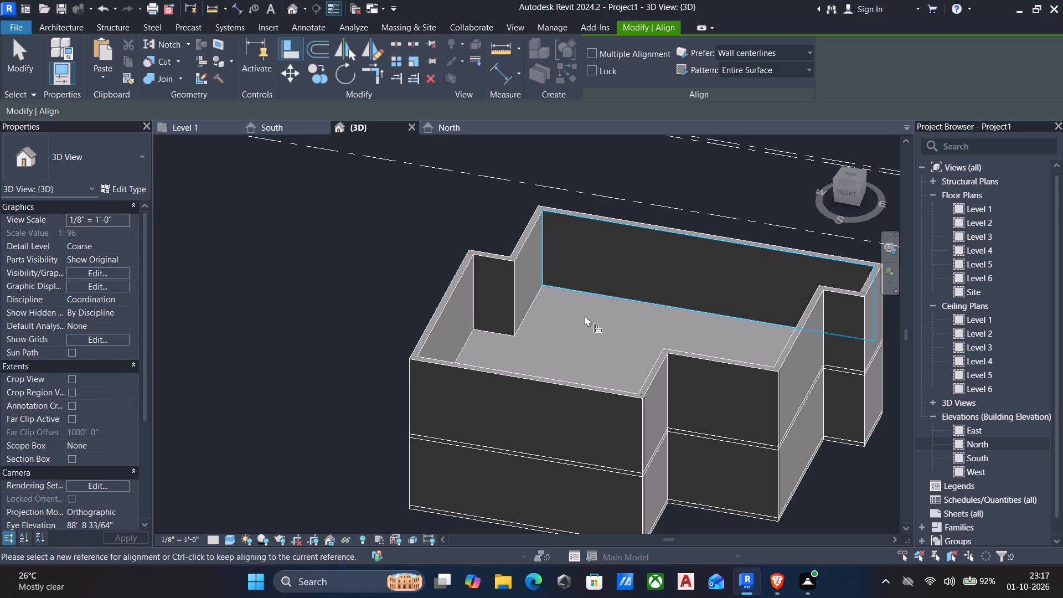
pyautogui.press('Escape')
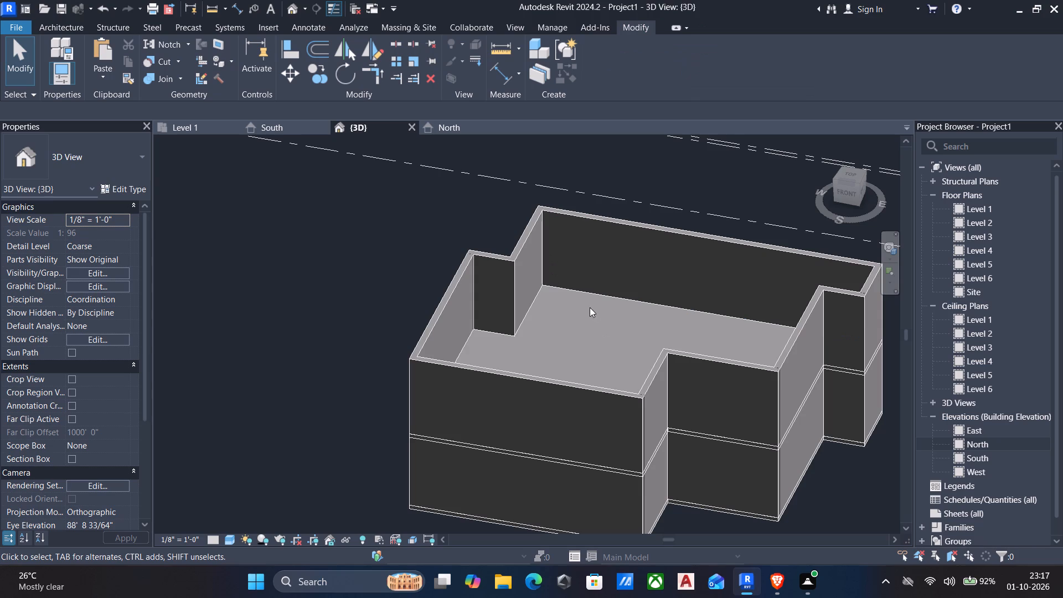
# Start the Wall tool and choose the Curtain Wall 1 type for new walls.
pyautogui.write('wa')
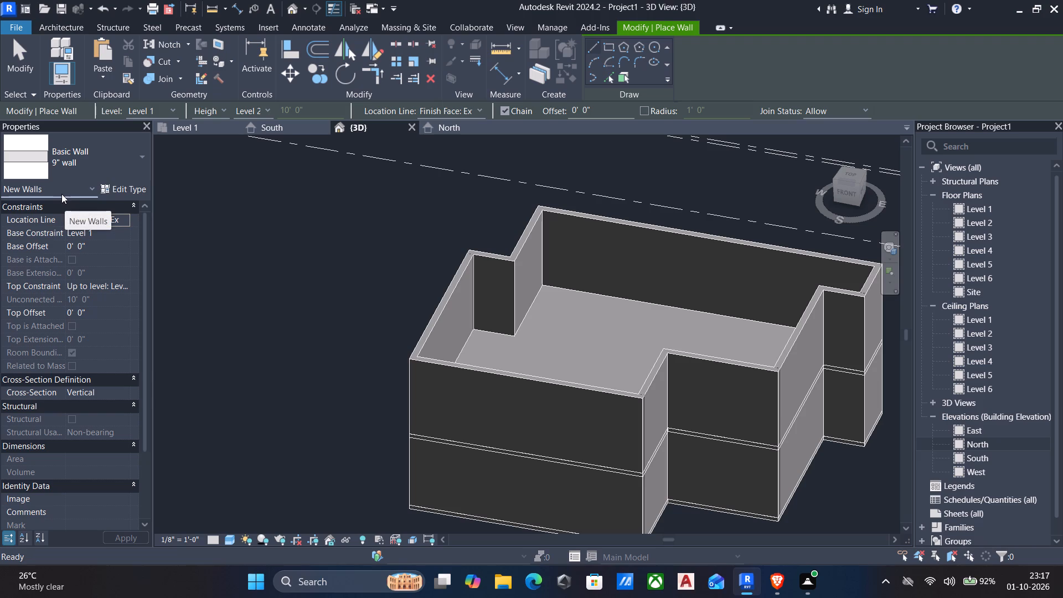
pyautogui.click(57, 158)
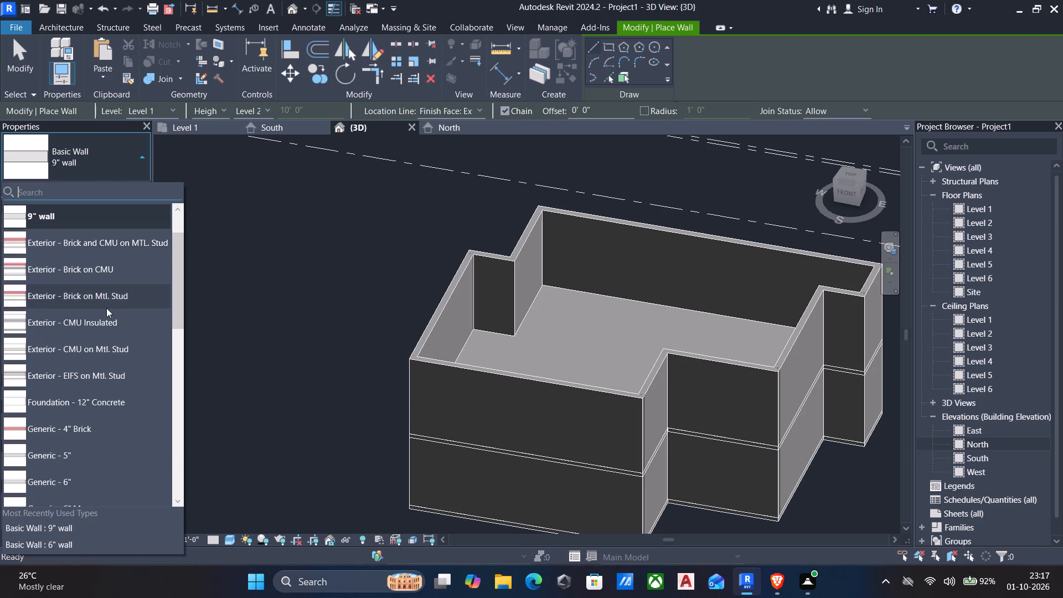
pyautogui.scroll(-5, 100, 346)
pyautogui.scroll(-2, 48, 435)
pyautogui.click(50, 365)
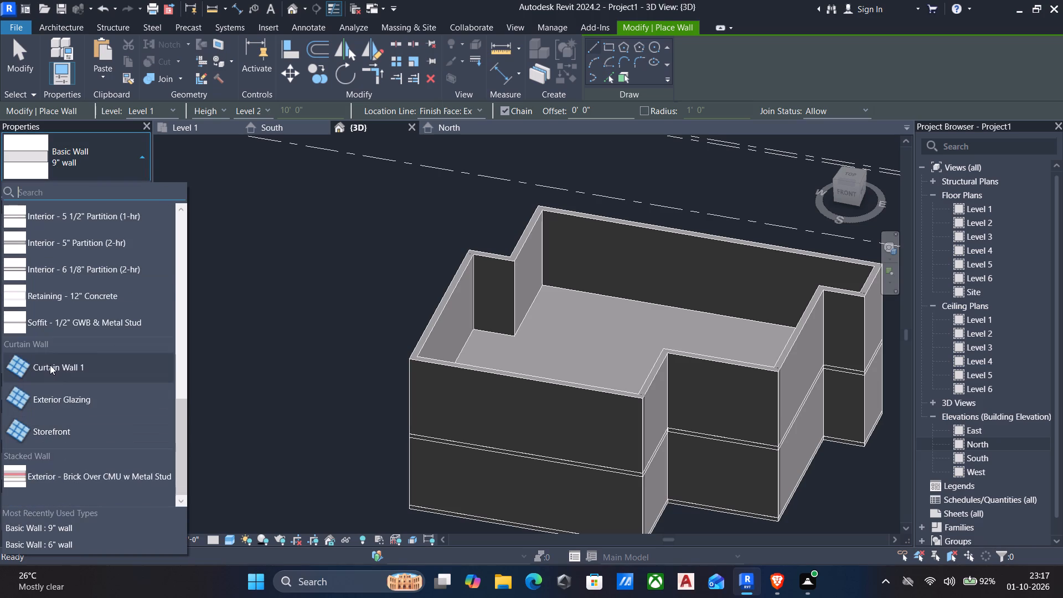
pyautogui.moveTo(570, 391); pyautogui.dragTo(563, 297, button='middle')
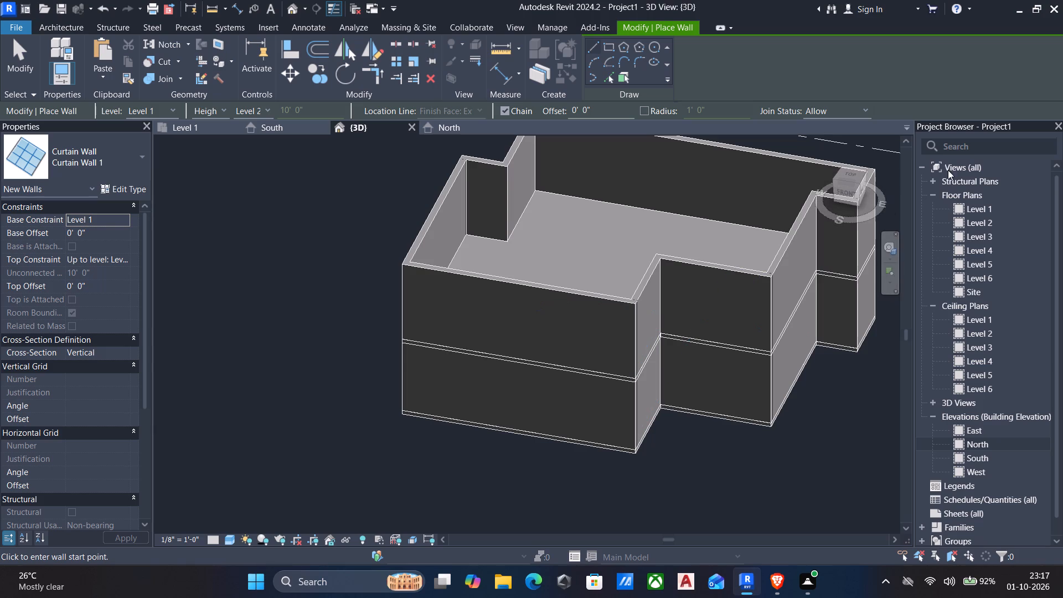
# In the Level 1 plan, draw a 6'-0" Curtain Wall 1 segment along the southernmost wall's centerline, 2'-6" from its west end.
pyautogui.doubleClick(989, 203)
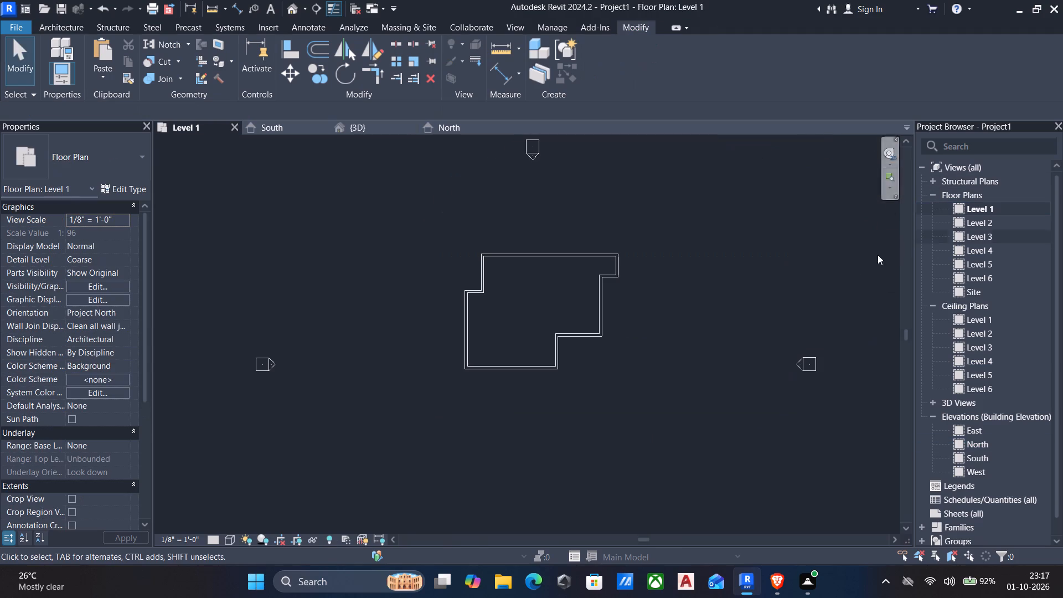
pyautogui.scroll(4, 517, 350)
pyautogui.scroll(5, 388, 413)
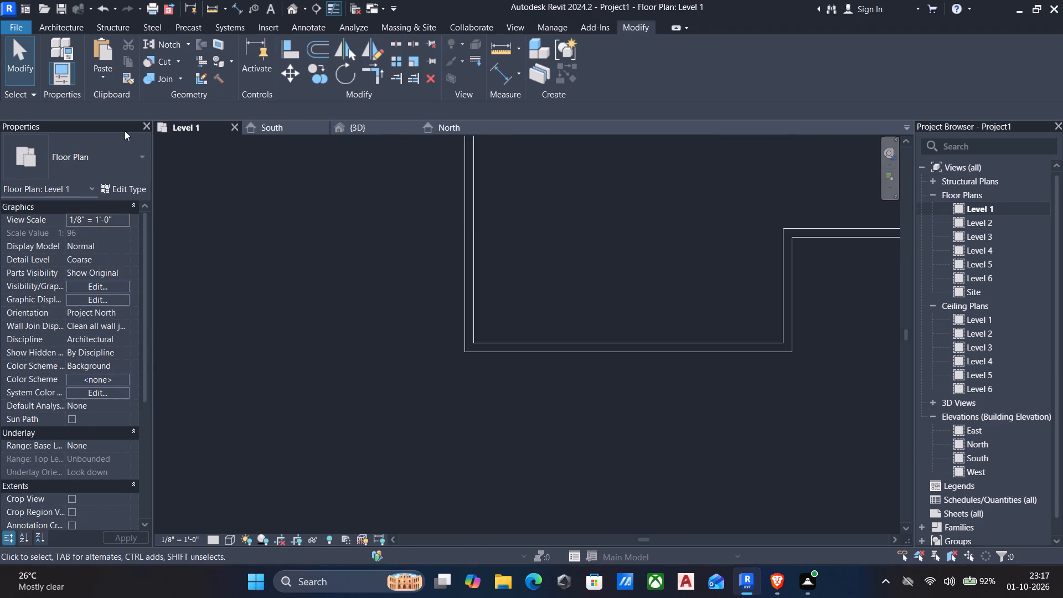
pyautogui.click(120, 162)
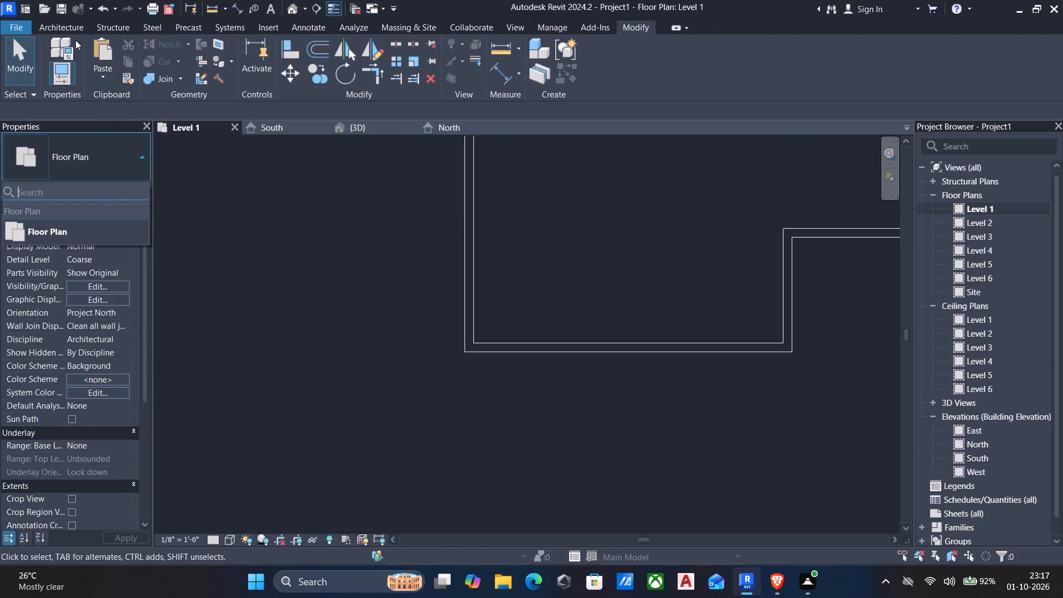
pyautogui.click(72, 28)
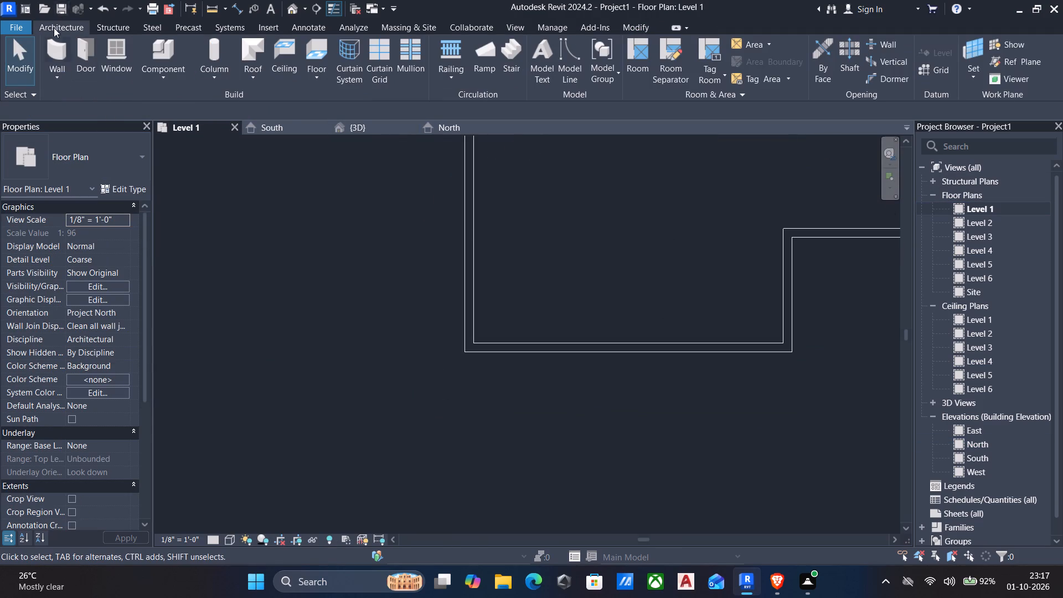
pyautogui.click(54, 47)
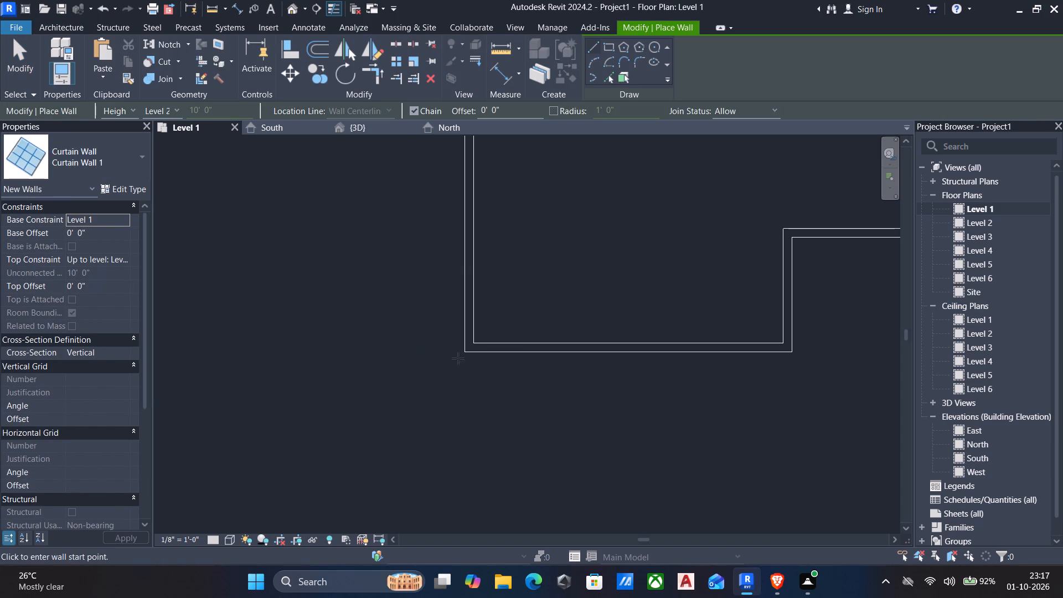
pyautogui.scroll(4, 483, 354)
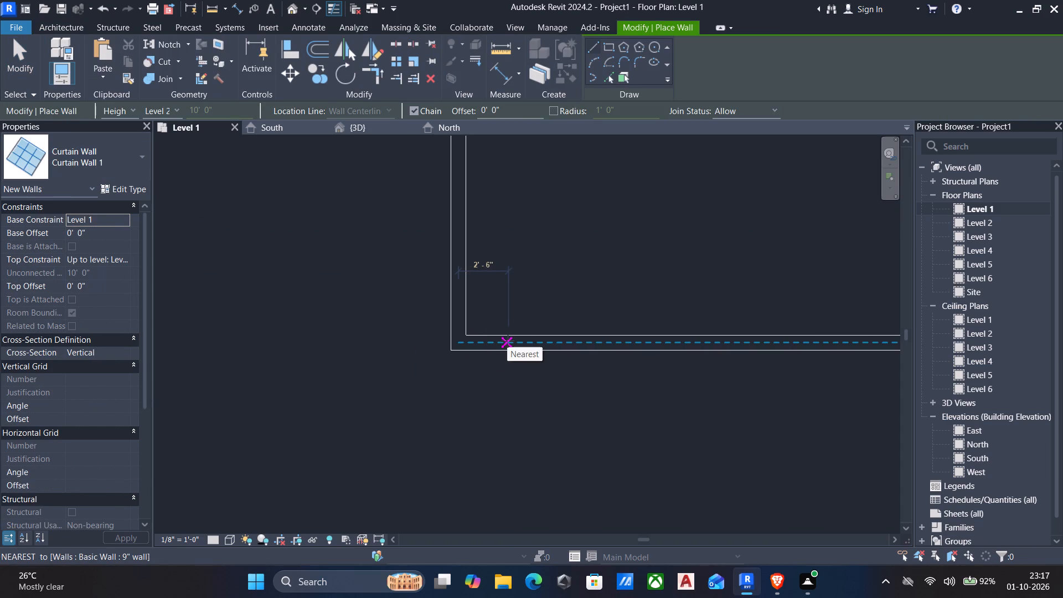
pyautogui.click(507, 341)
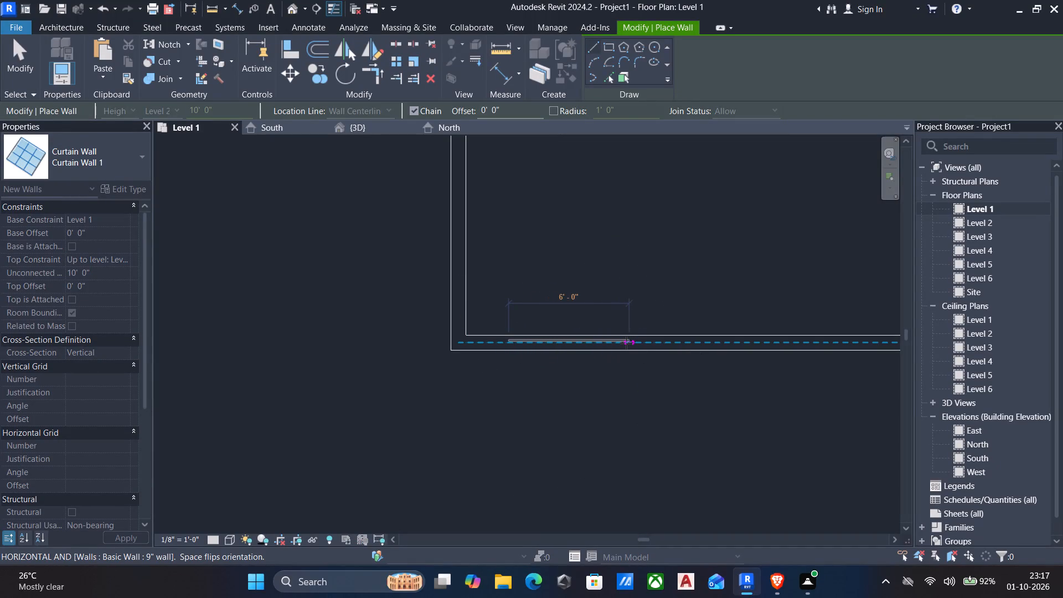
pyautogui.click(626, 343)
pyautogui.press('Escape')
# Draw a second 6'-0" curtain wall segment along the same south wall, 2'-6" from its east end.
pyautogui.scroll(-3, 653, 370)
pyautogui.moveTo(662, 384); pyautogui.dragTo(639, 388, button='middle')
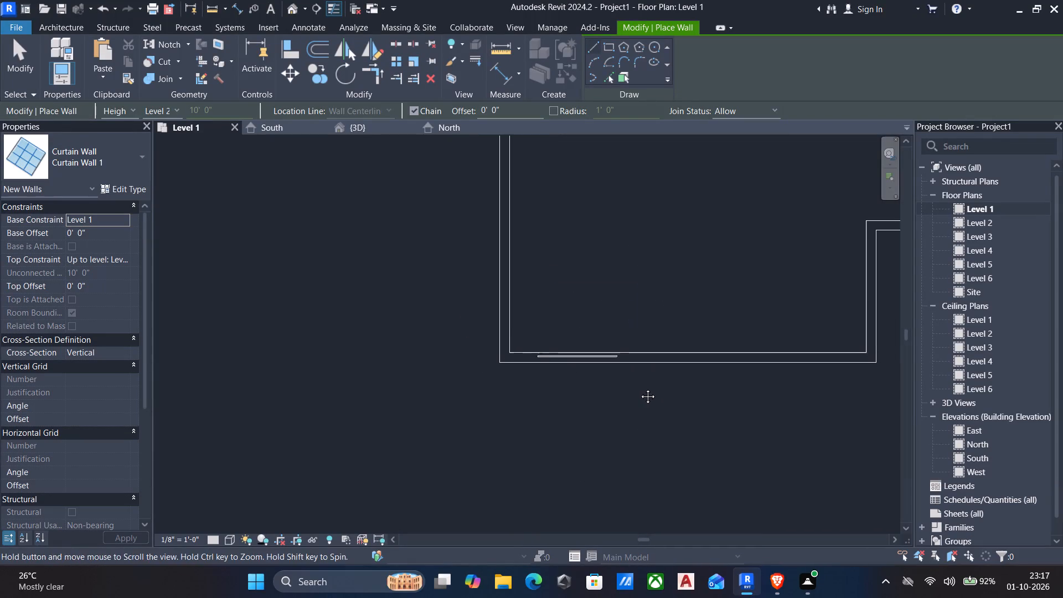
pyautogui.moveTo(639, 388); pyautogui.dragTo(638, 388, button='middle')
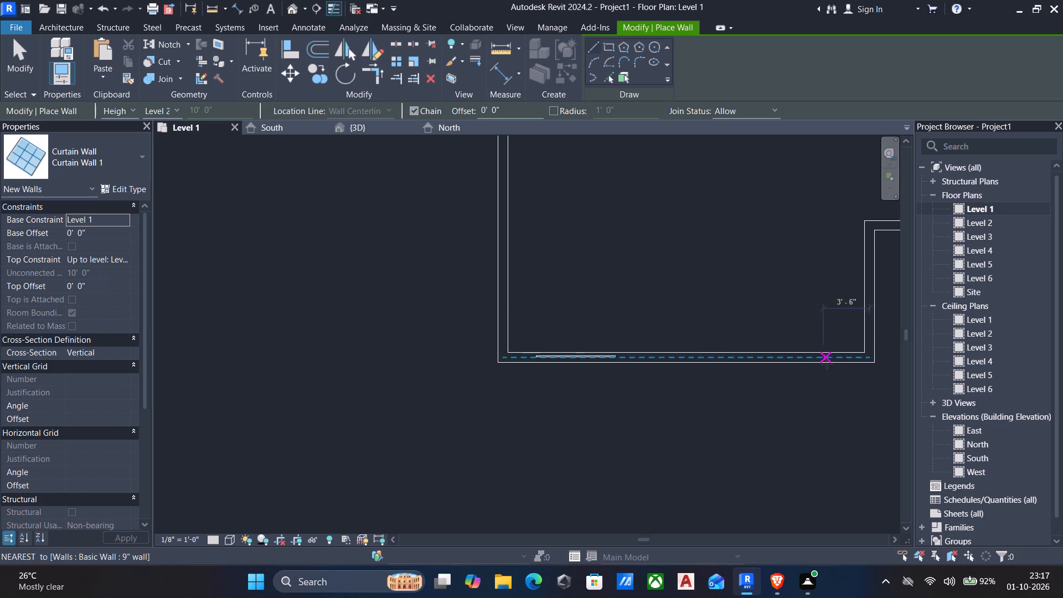
pyautogui.click(833, 363)
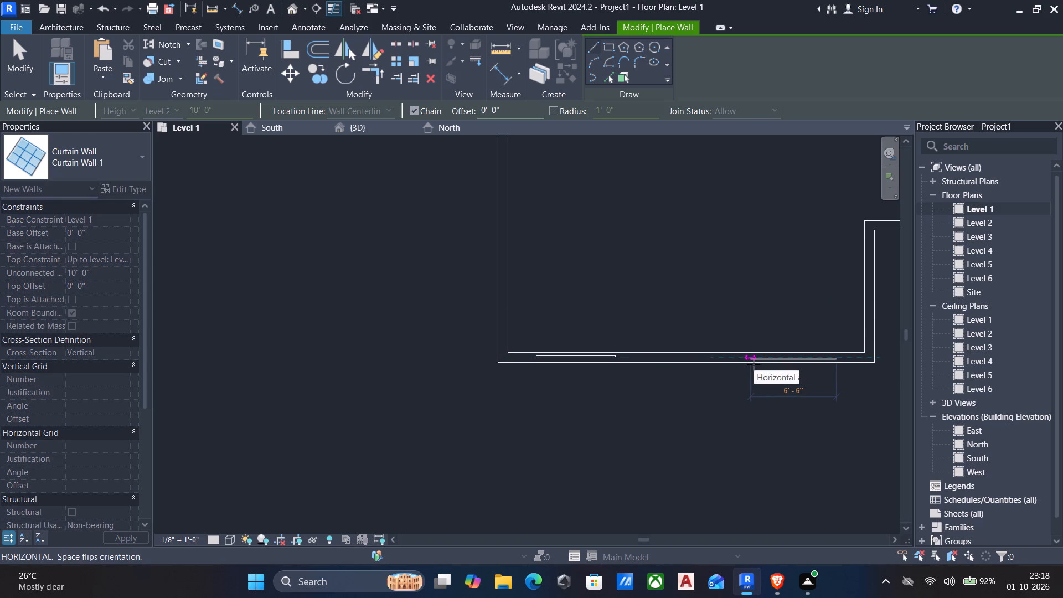
pyautogui.click(757, 362)
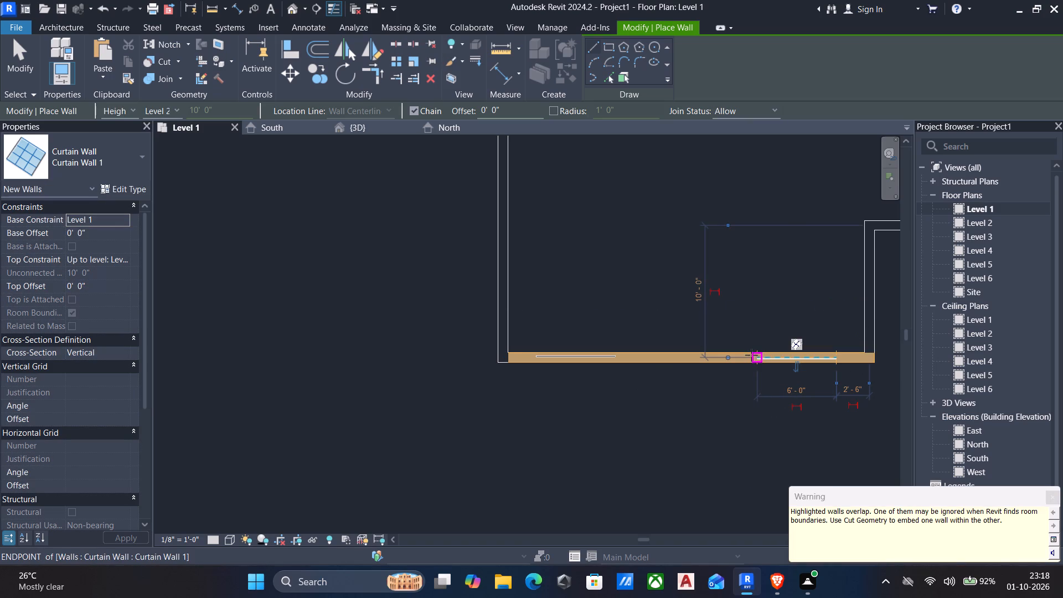
pyautogui.press('Escape')
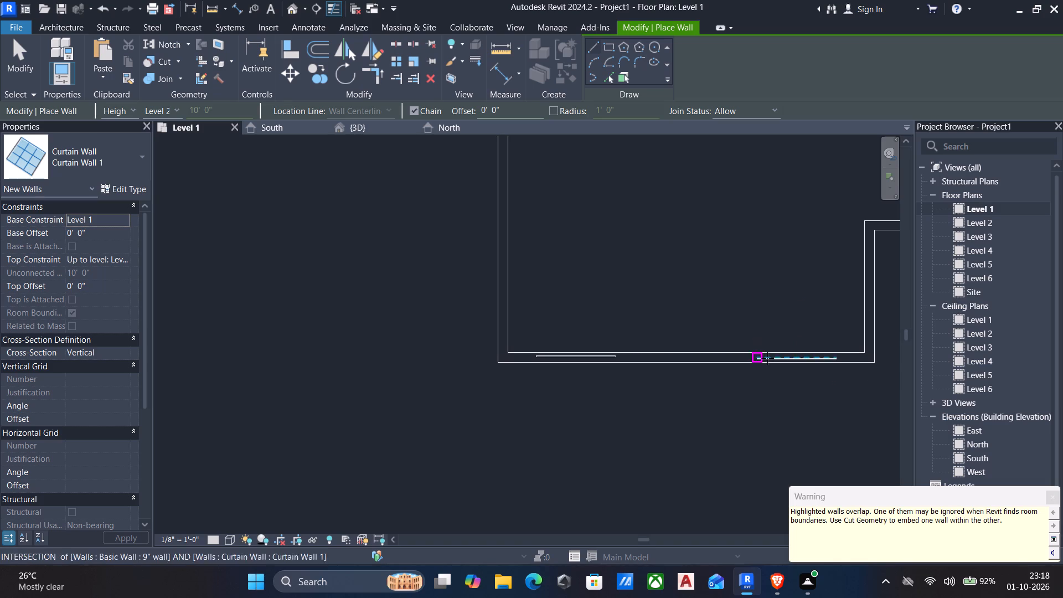
pyautogui.press('Escape')
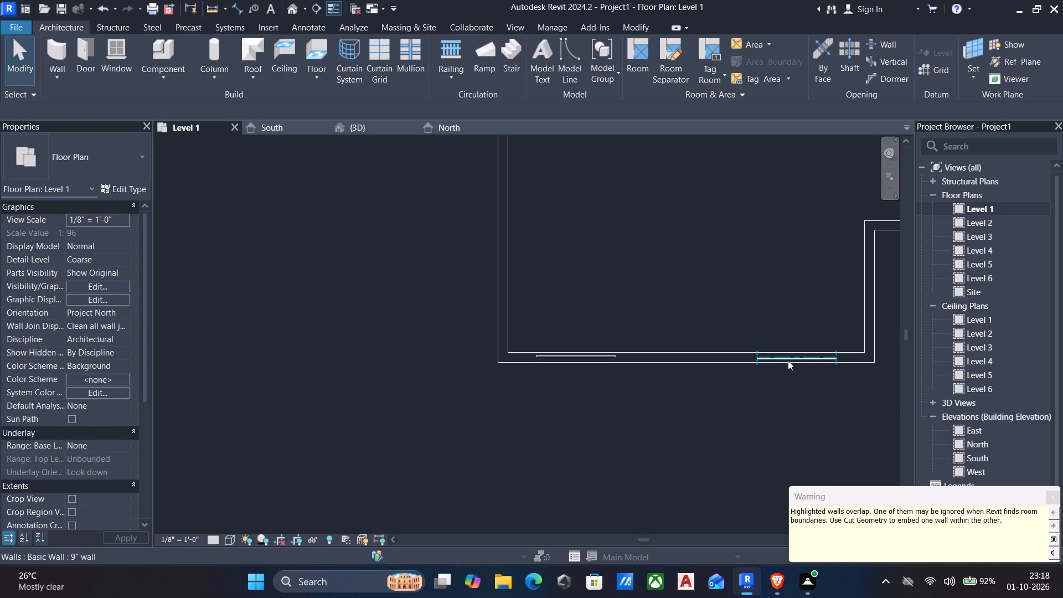
# Nudge both curtain wall segments inward along the south wall, placing the west one 3'-0" from the wall's west end.
pyautogui.click(788, 359)
pyautogui.press('Left')
pyautogui.press('Left')
pyautogui.press('Left')
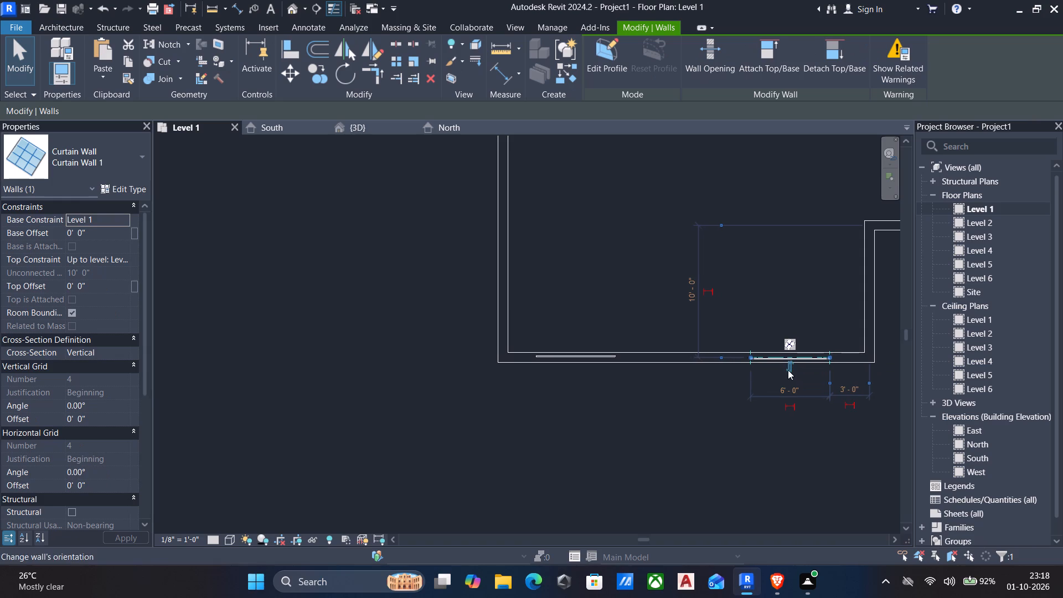
pyautogui.click(557, 357)
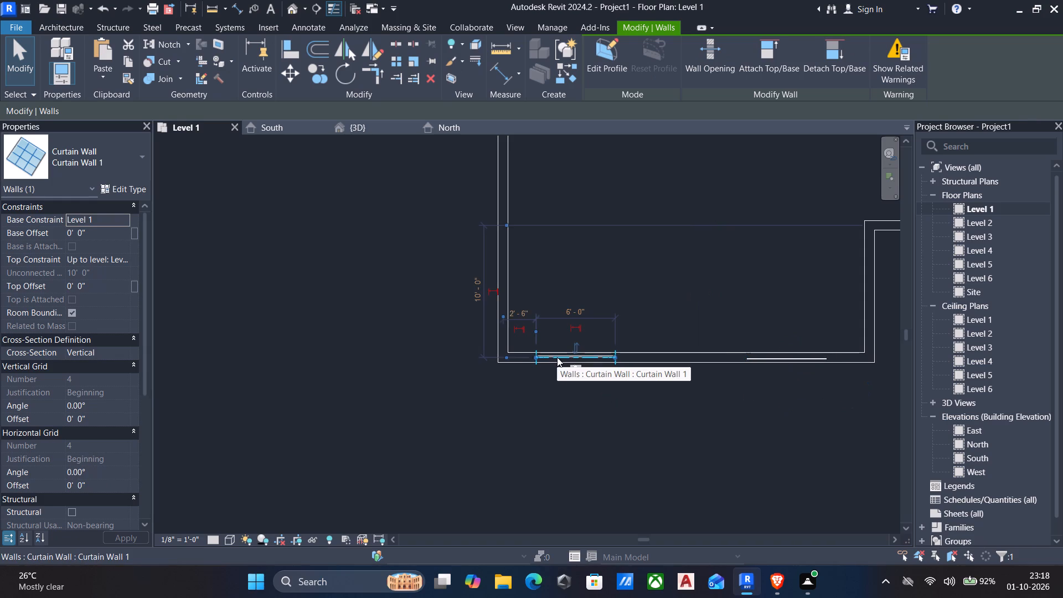
pyautogui.press('Right')
pyautogui.press('Right')
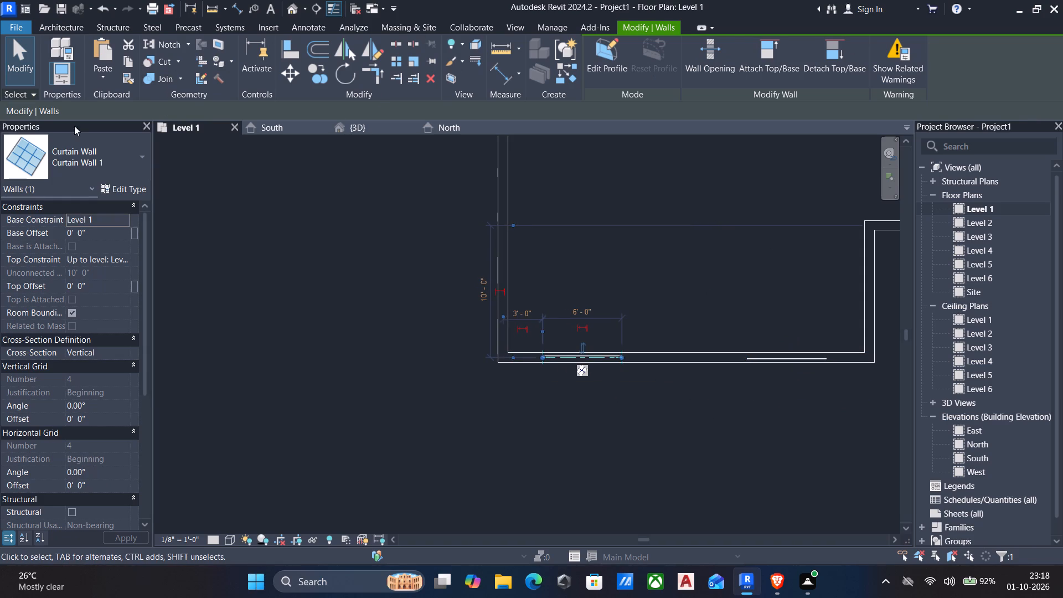
# Cut the southernmost 9" wall on Level 1 with each of the two curtain wall segments so they are embedded as glazed openings.
pyautogui.click(358, 130)
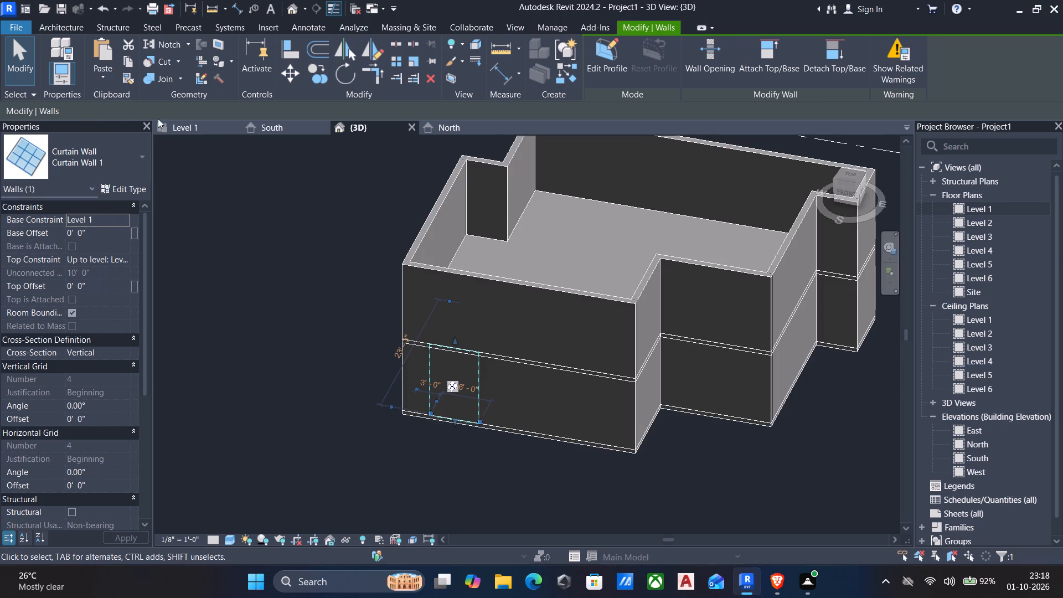
pyautogui.click(177, 127)
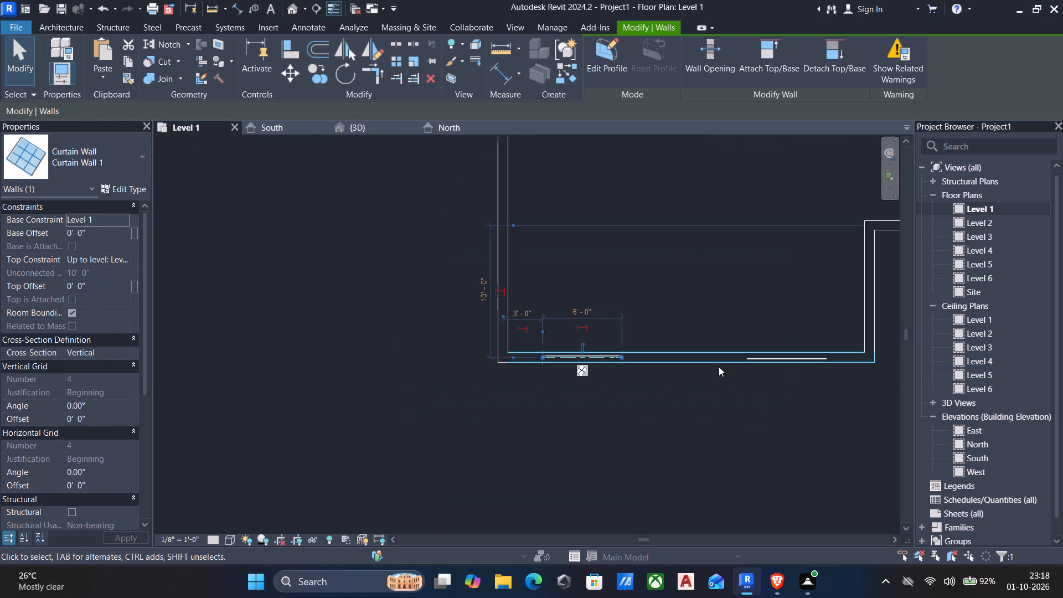
pyautogui.press('Escape')
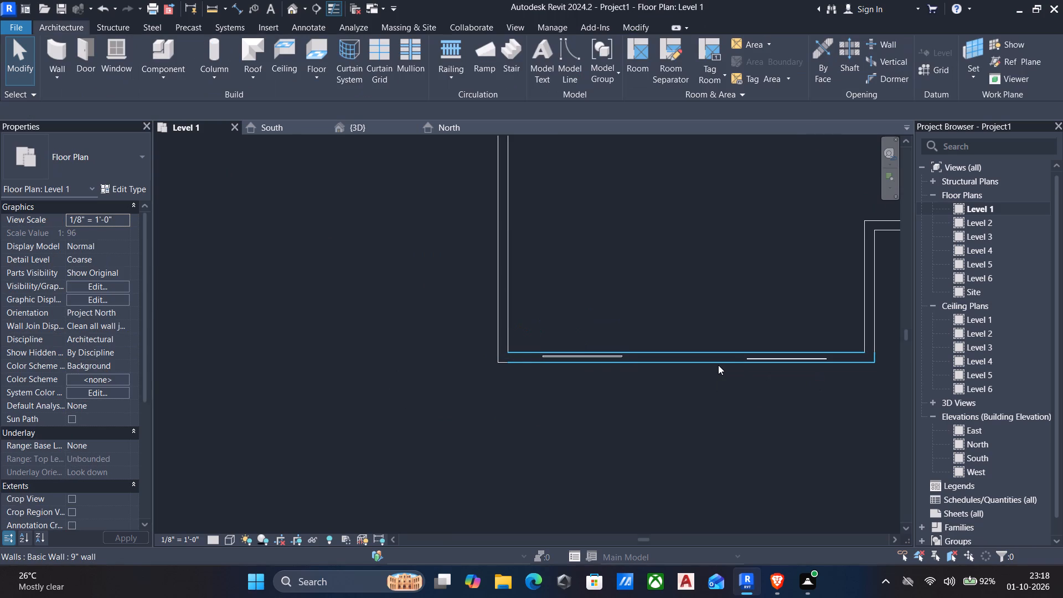
pyautogui.write('li')
pyautogui.click(159, 60)
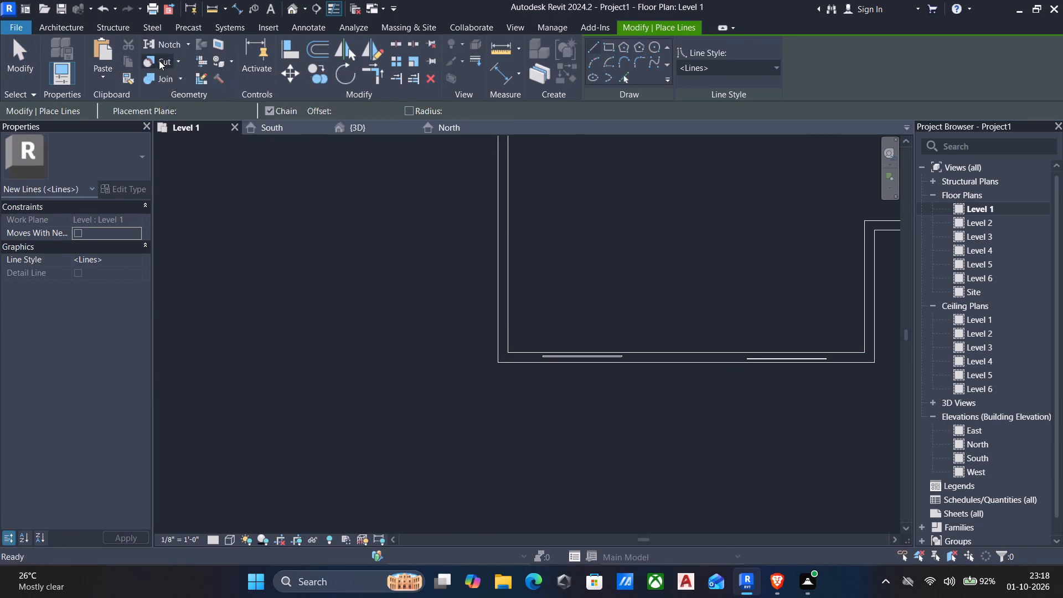
pyautogui.click(585, 349)
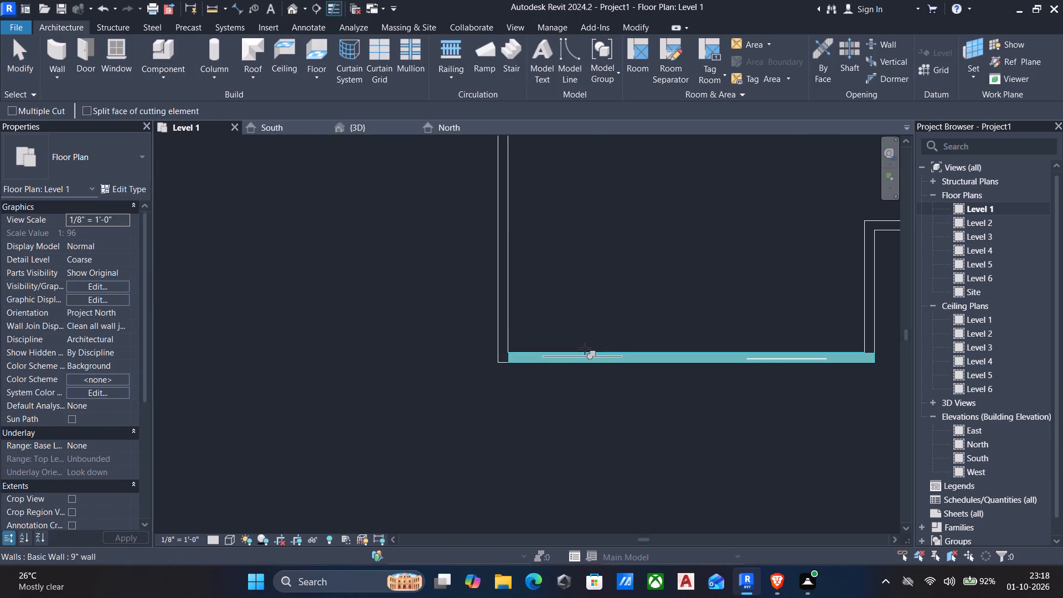
pyautogui.click(585, 355)
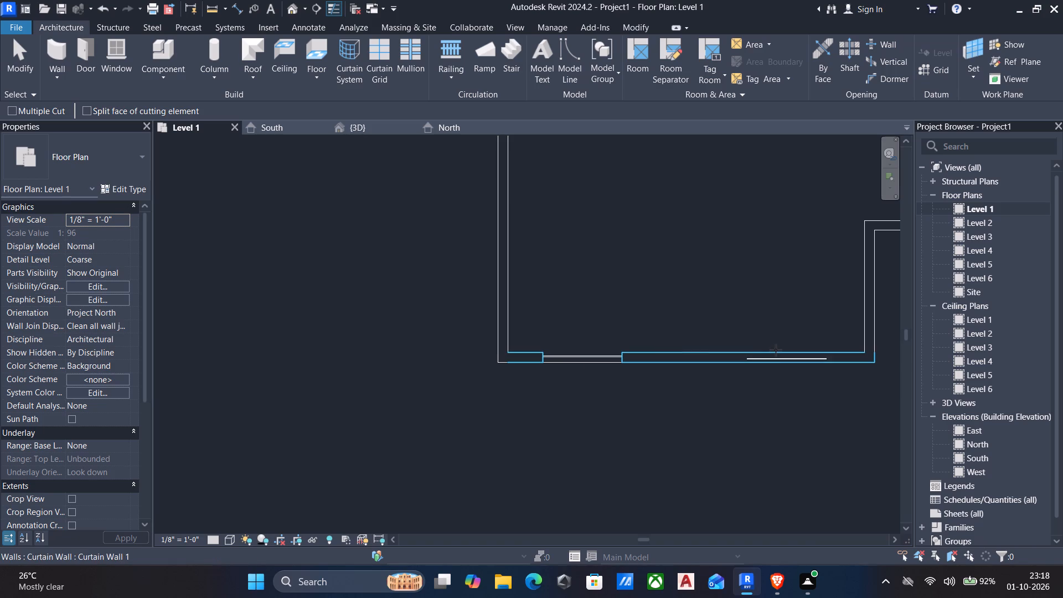
pyautogui.click(776, 350)
pyautogui.click(782, 360)
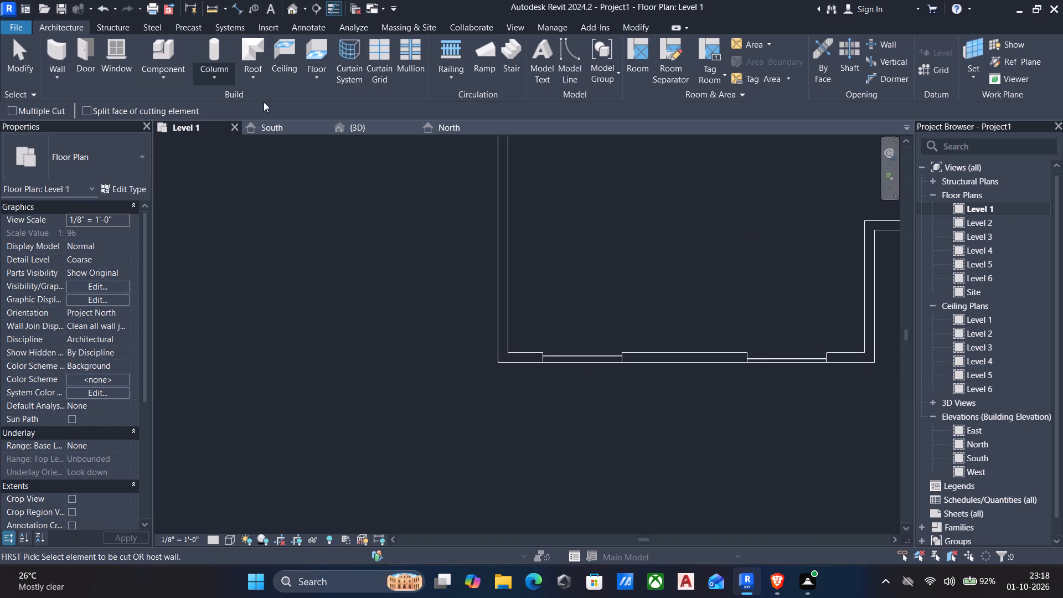
pyautogui.click(369, 126)
pyautogui.scroll(2, 585, 393)
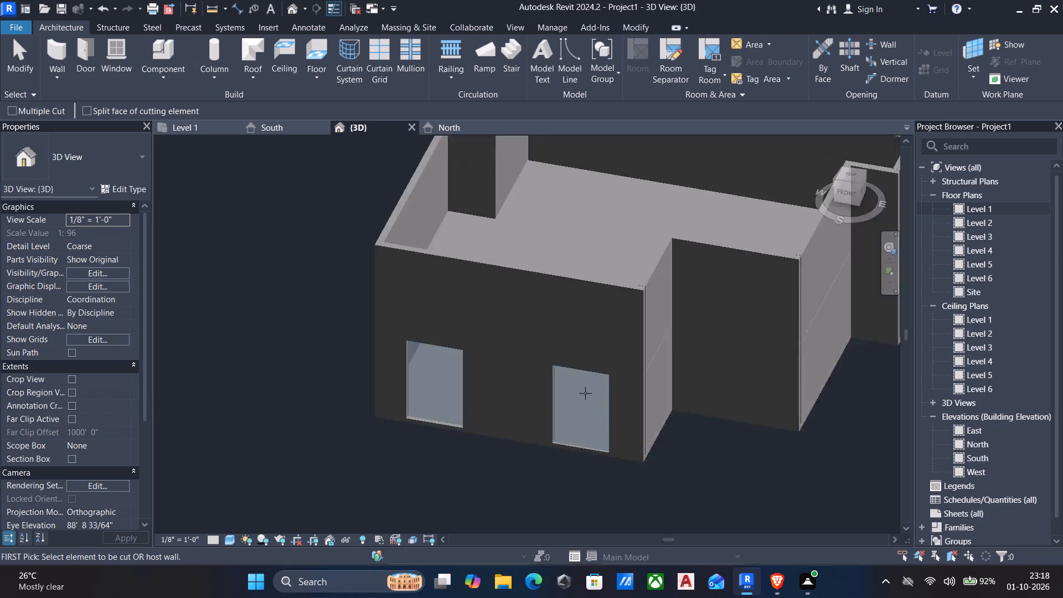
pyautogui.scroll(2, 585, 393)
pyautogui.scroll(-4, 586, 394)
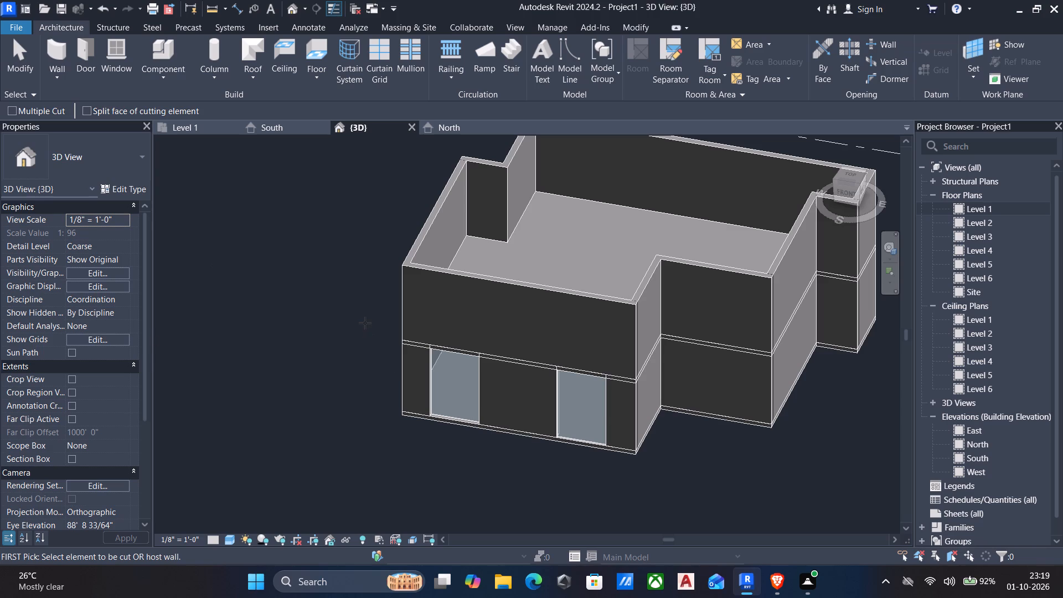
pyautogui.press('Escape')
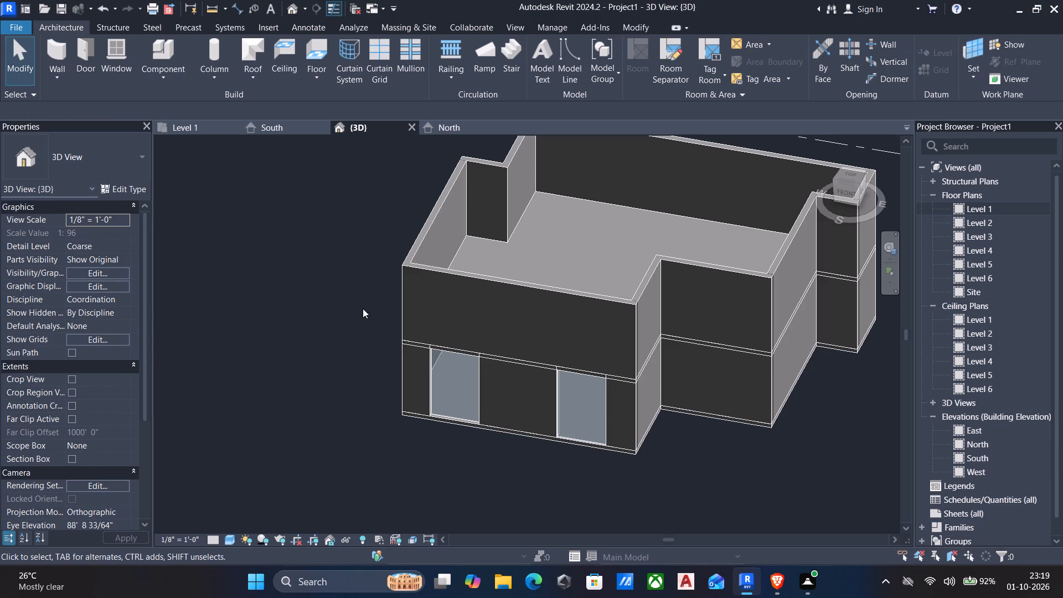
# Copy both curtain walls embedded in the lower south wall and paste them aligned to Level 3.
pyautogui.moveTo(363, 306); pyautogui.dragTo(616, 486)
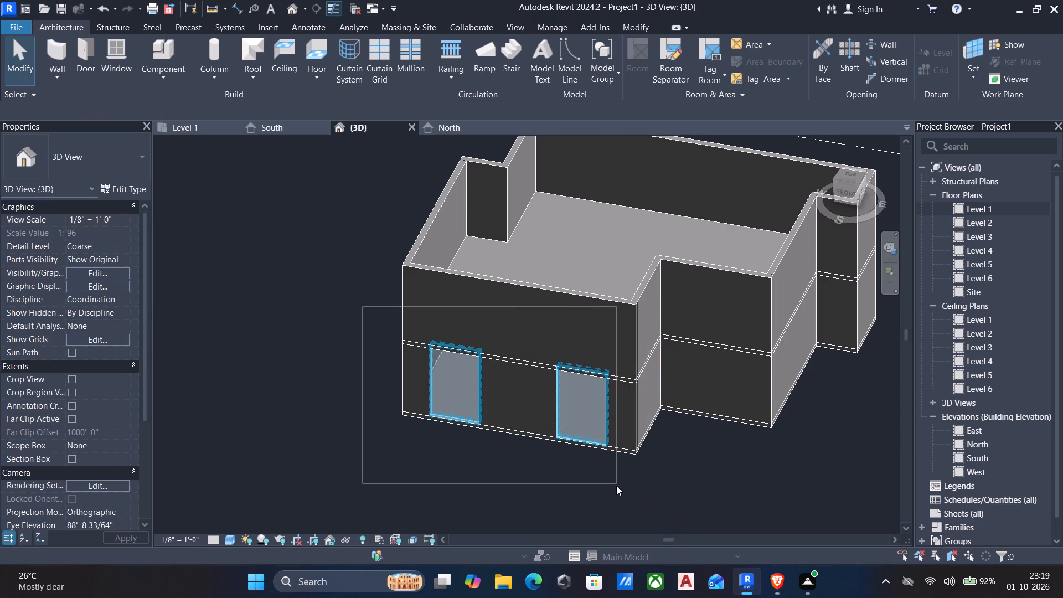
pyautogui.moveTo(616, 486); pyautogui.dragTo(621, 497)
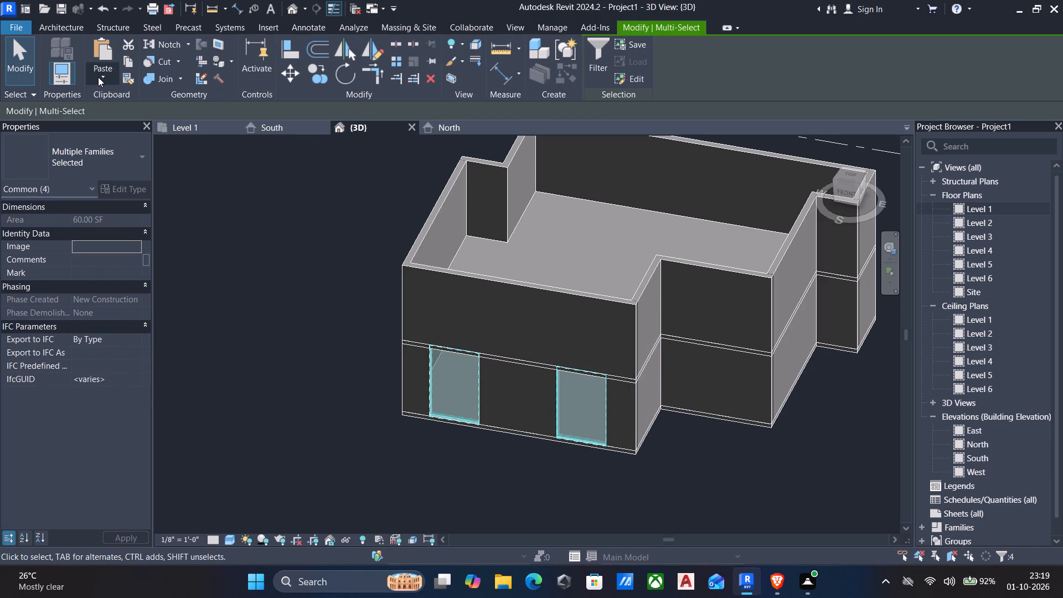
pyautogui.click(98, 77)
pyautogui.click(98, 77)
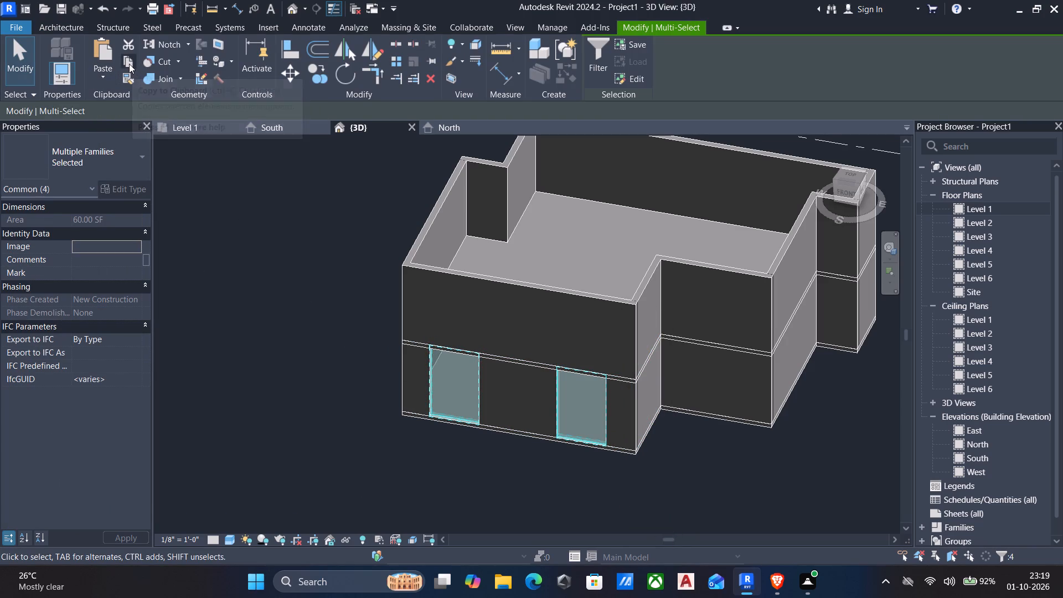
pyautogui.click(128, 64)
pyautogui.click(99, 74)
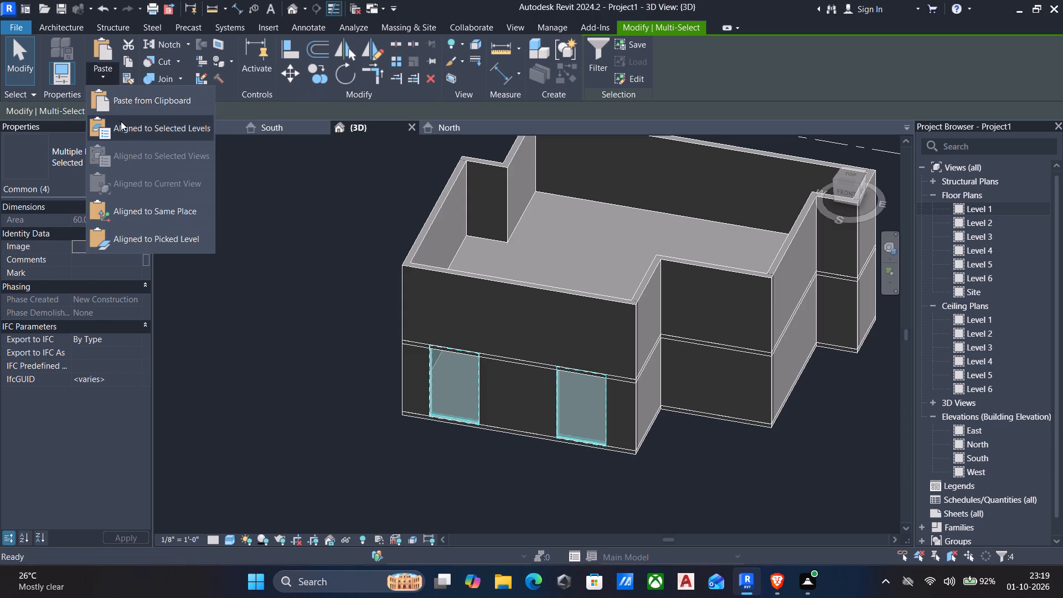
pyautogui.click(125, 125)
pyautogui.click(459, 220)
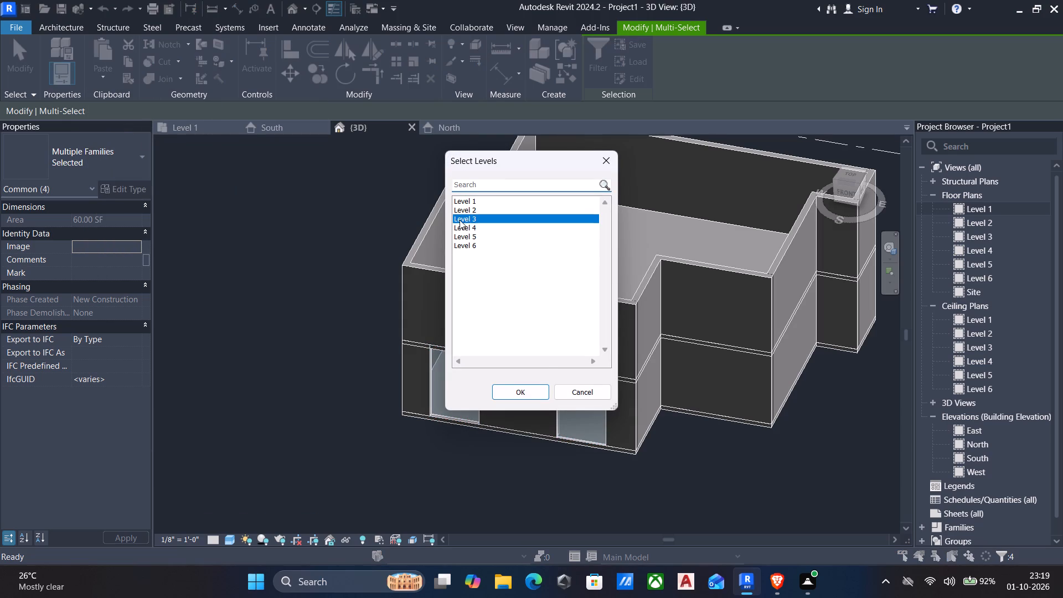
pyautogui.click(525, 391)
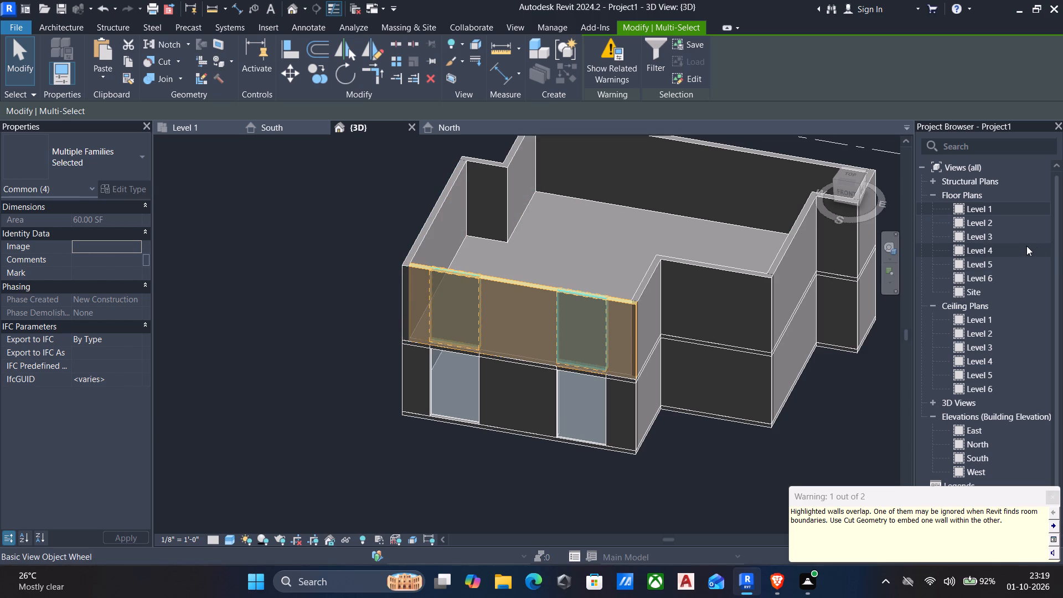
# In the Level 3 plan, cut the southernmost 9" wall with each of the two pasted curtain wall segments.
pyautogui.doubleClick(999, 237)
pyautogui.scroll(4, 522, 325)
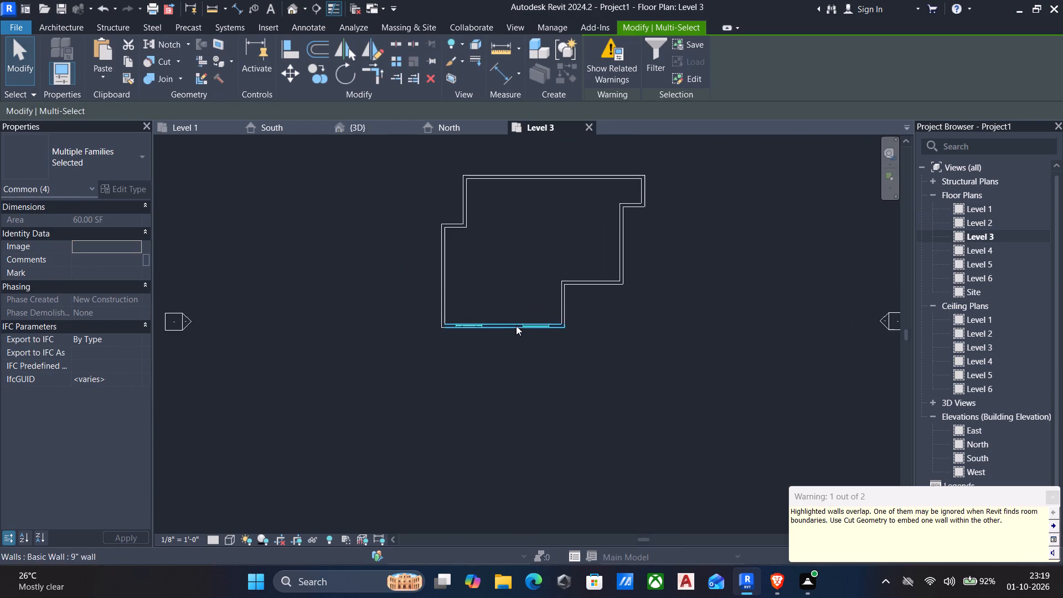
pyautogui.scroll(5, 474, 334)
pyautogui.click(153, 65)
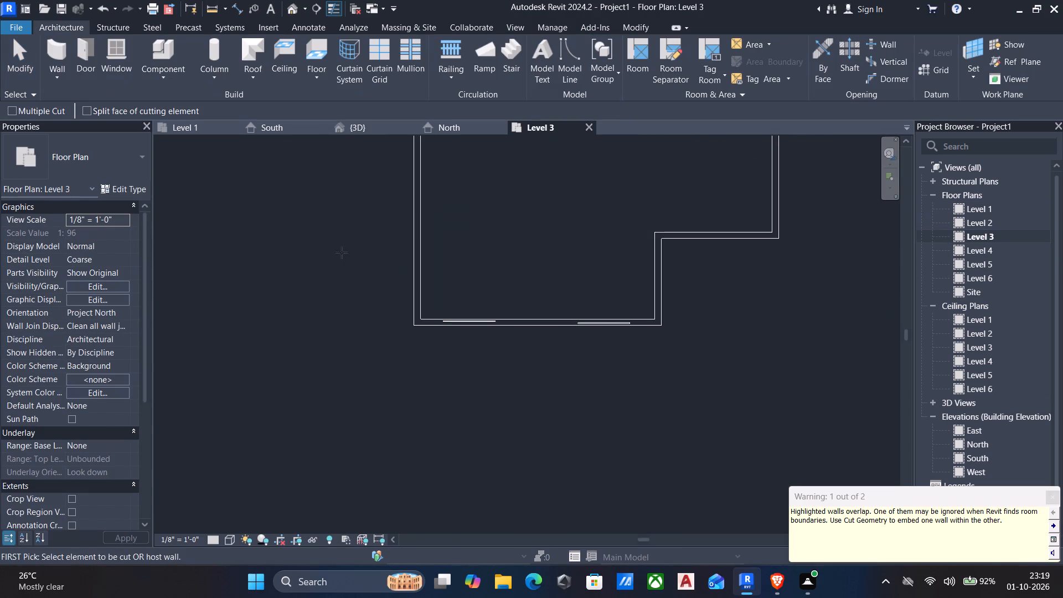
pyautogui.scroll(4, 457, 313)
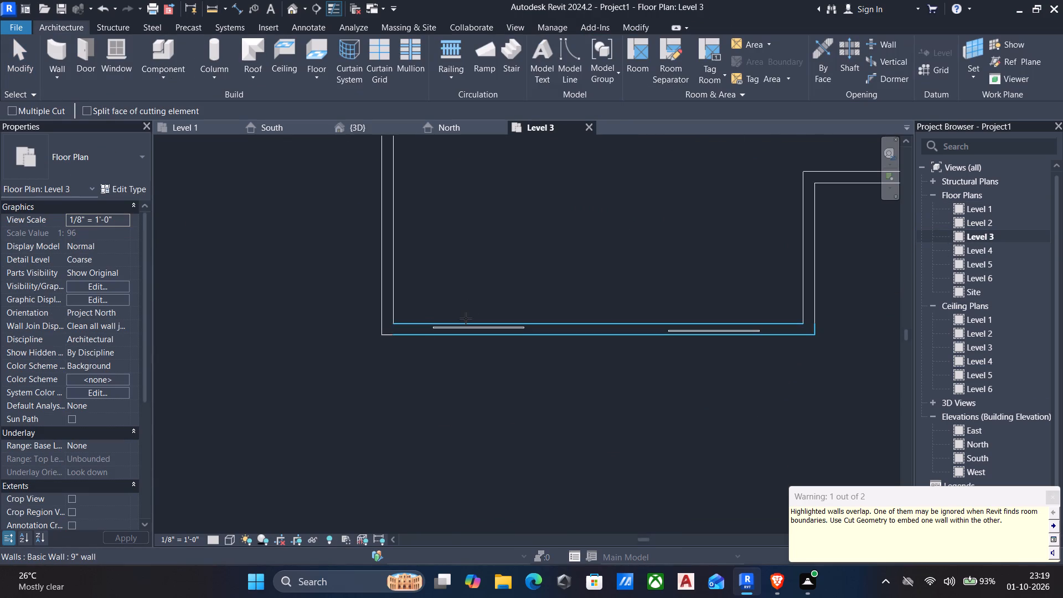
pyautogui.scroll(5, 466, 318)
pyautogui.click(461, 327)
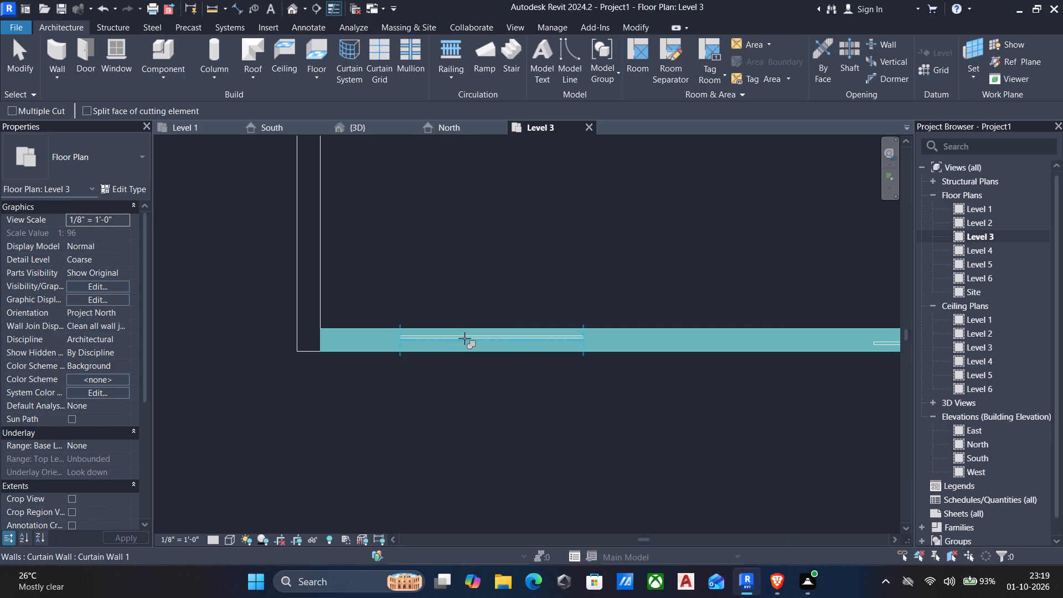
pyautogui.click(465, 338)
pyautogui.scroll(-4, 494, 336)
pyautogui.moveTo(557, 360); pyautogui.dragTo(343, 348, button='middle')
pyautogui.scroll(-1, 353, 349)
pyautogui.scroll(5, 549, 331)
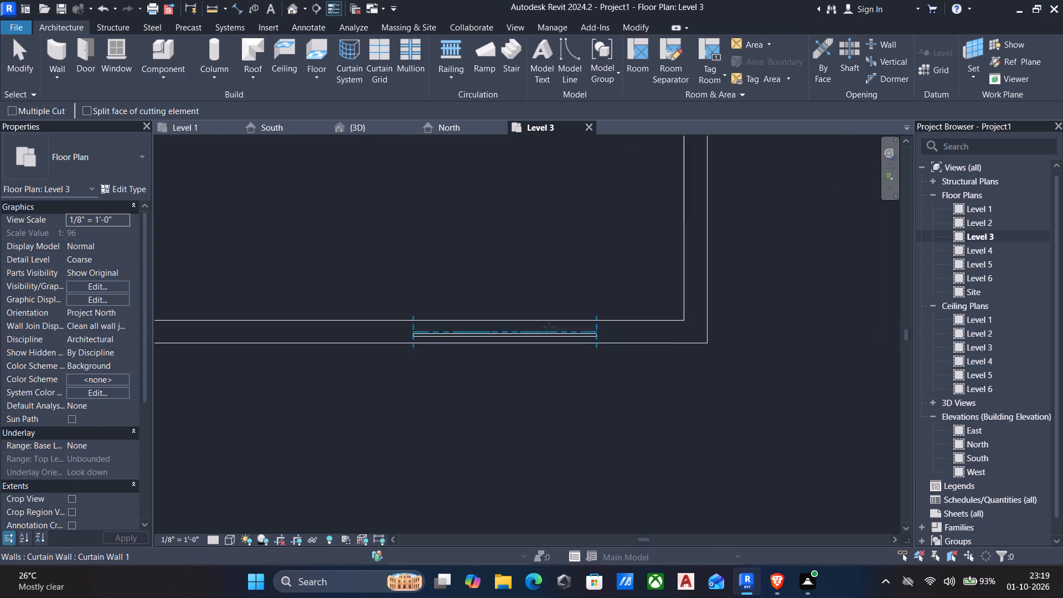
pyautogui.click(544, 317)
pyautogui.click(540, 332)
pyautogui.scroll(-5, 540, 335)
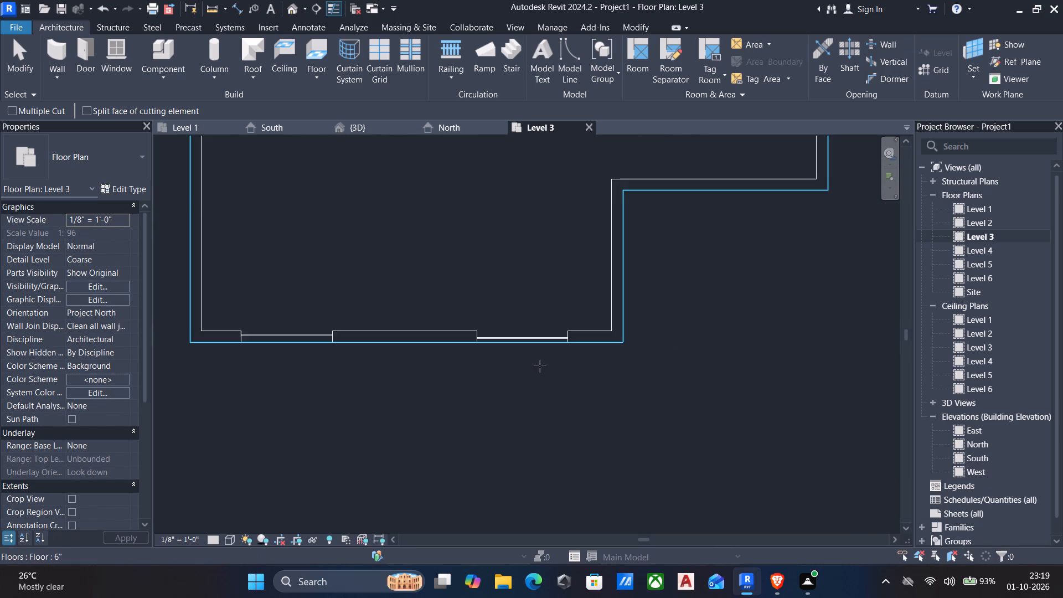
pyautogui.scroll(-5, 540, 364)
pyautogui.moveTo(544, 367); pyautogui.dragTo(564, 371, button='middle')
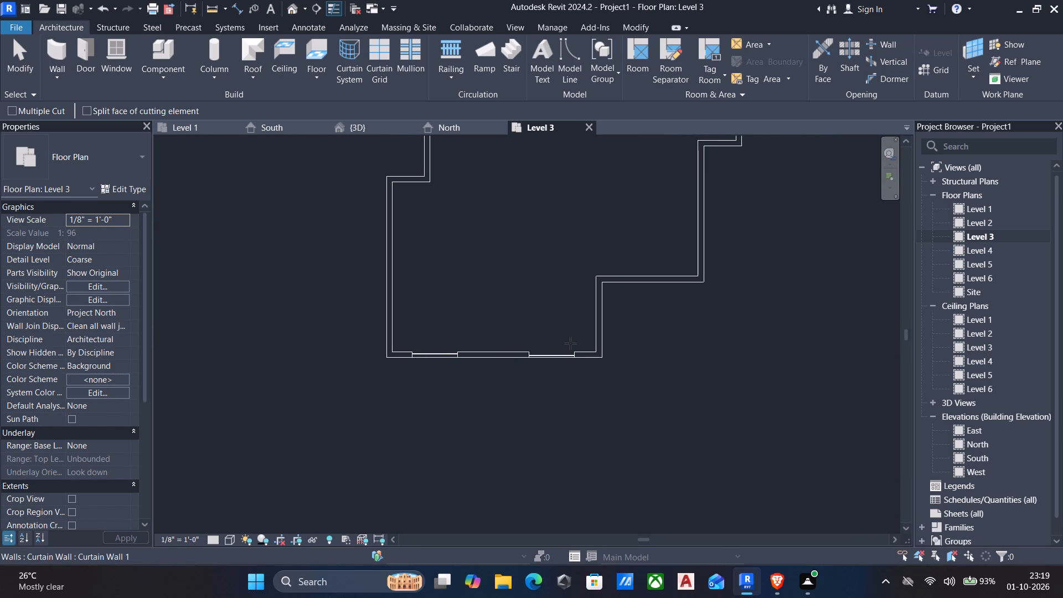
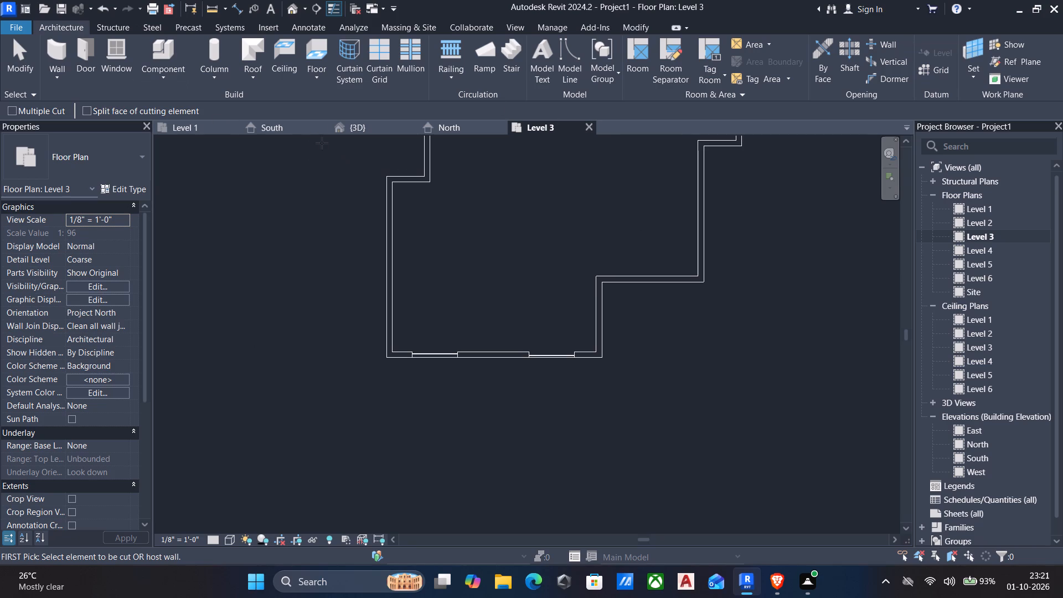
# In the 3D view, set the Level 1 west curtain wall's top offset to -3' and its base offset to 2'.
pyautogui.click(361, 129)
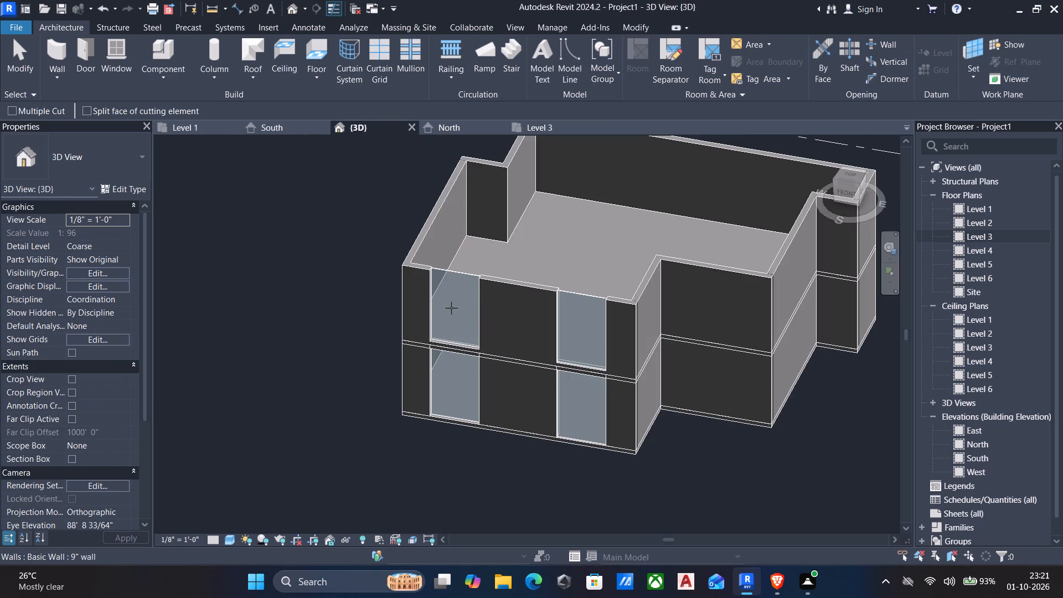
pyautogui.press('Escape')
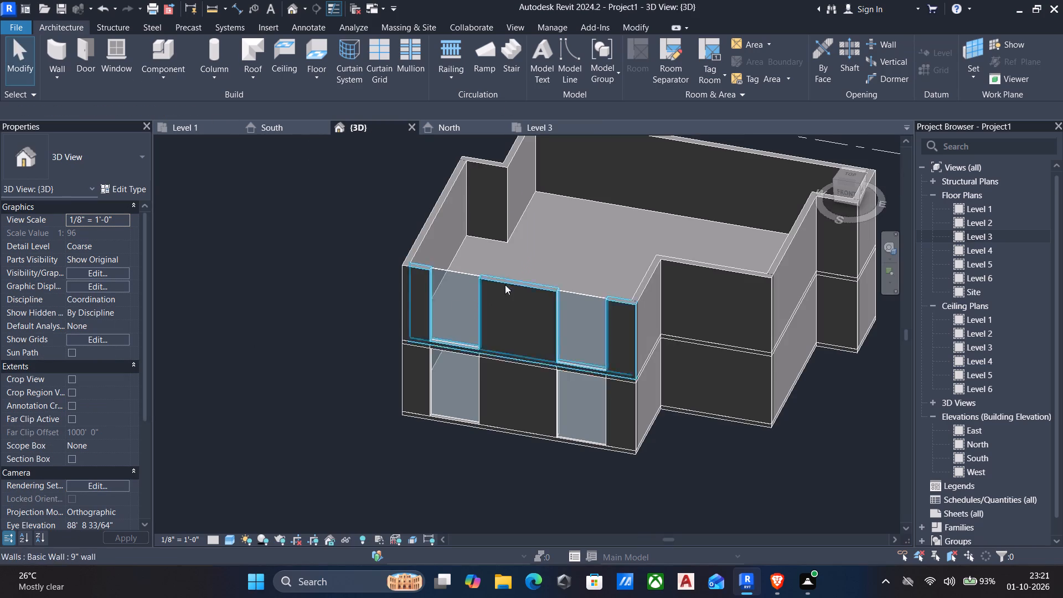
pyautogui.click(453, 353)
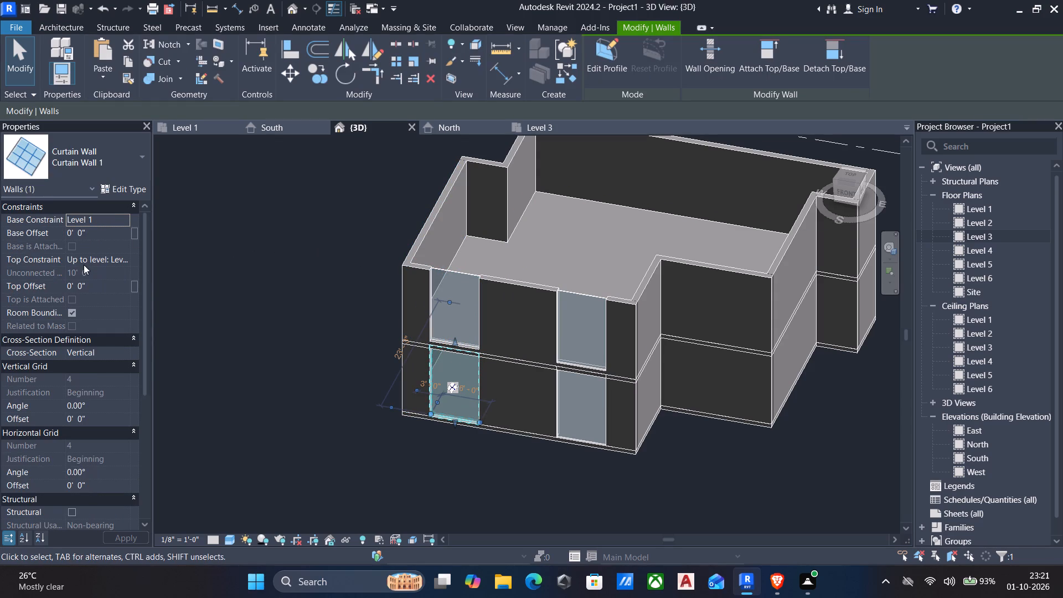
pyautogui.click(111, 291)
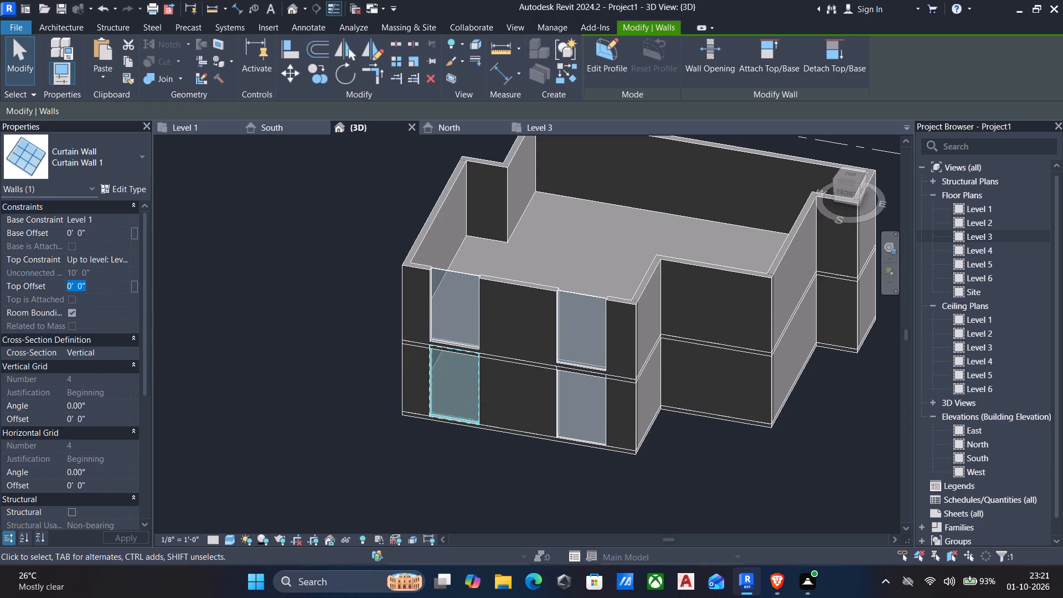
pyautogui.write('-2')
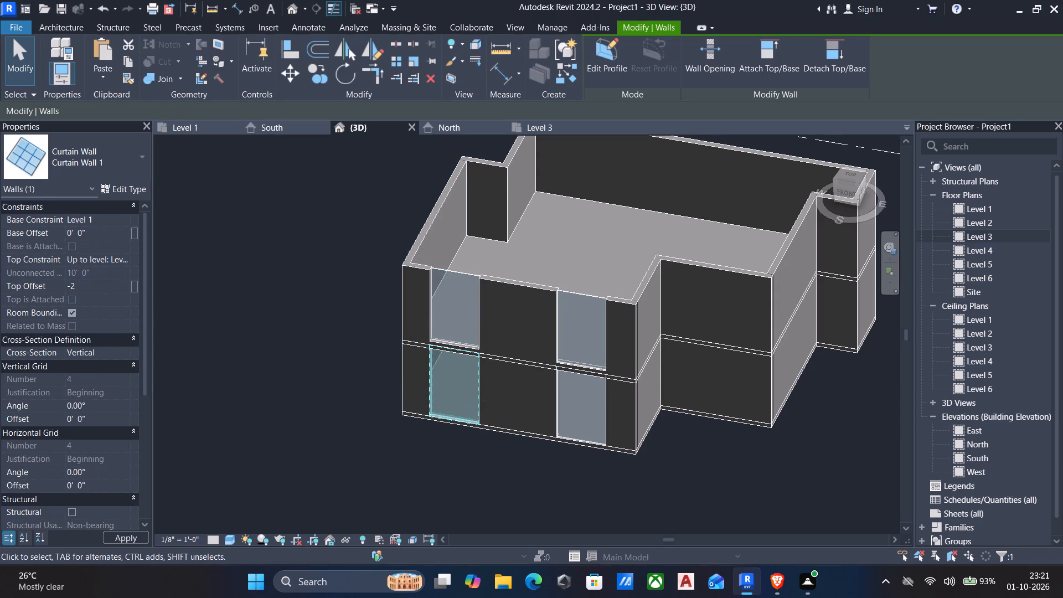
pyautogui.press("'")
pyautogui.press('Return')
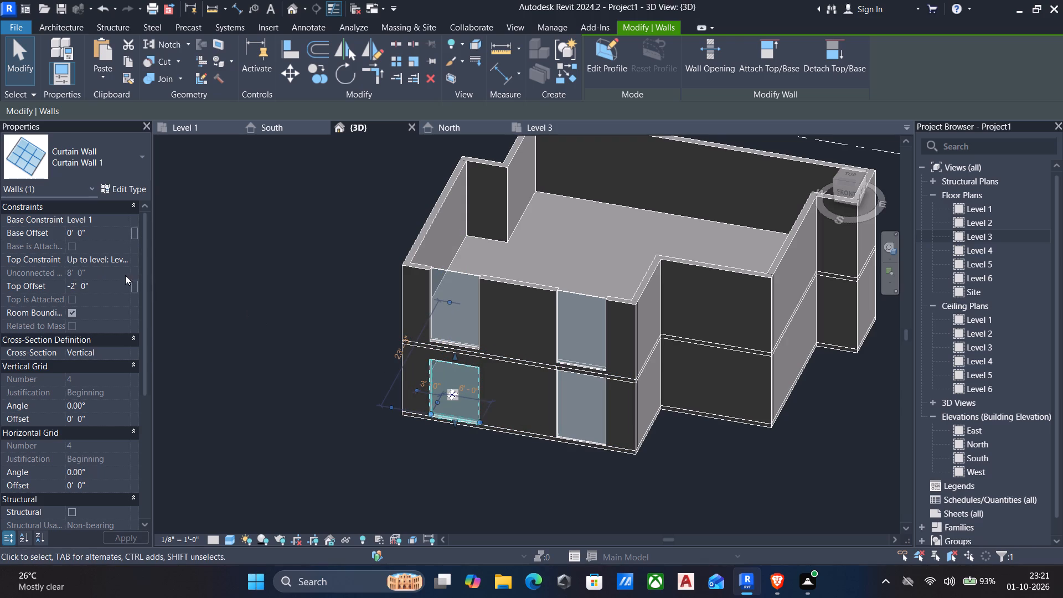
pyautogui.click(115, 288)
pyautogui.write("-3'")
pyautogui.press('Return')
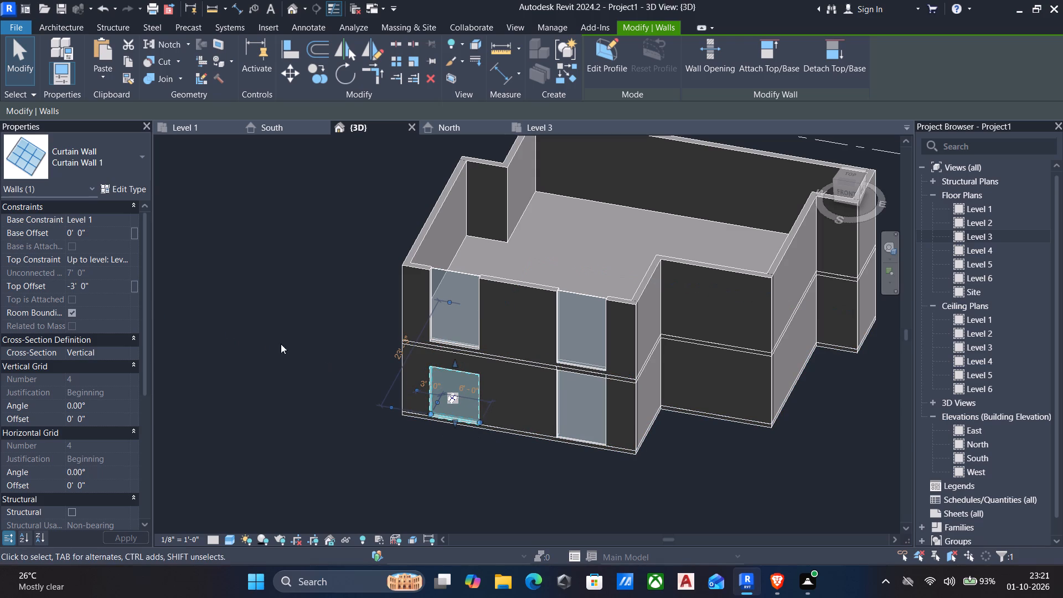
pyautogui.click(112, 236)
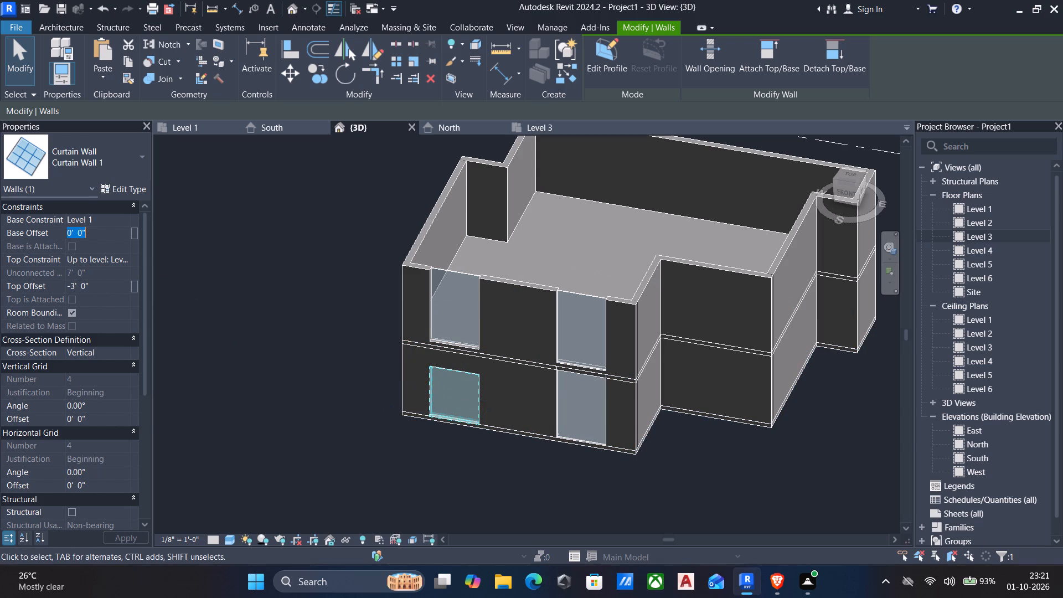
pyautogui.write("2'")
pyautogui.press('Return')
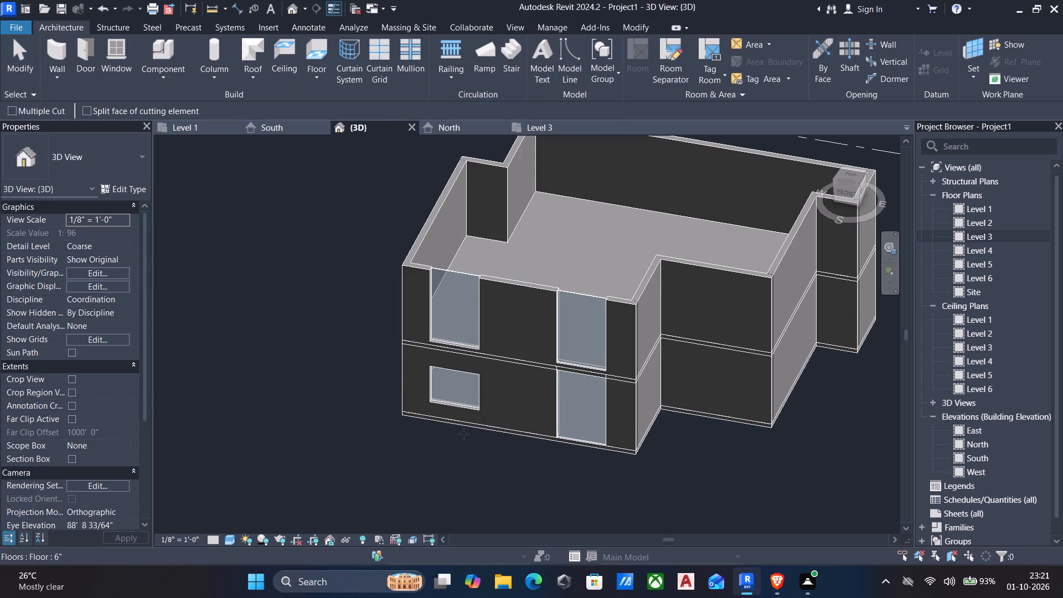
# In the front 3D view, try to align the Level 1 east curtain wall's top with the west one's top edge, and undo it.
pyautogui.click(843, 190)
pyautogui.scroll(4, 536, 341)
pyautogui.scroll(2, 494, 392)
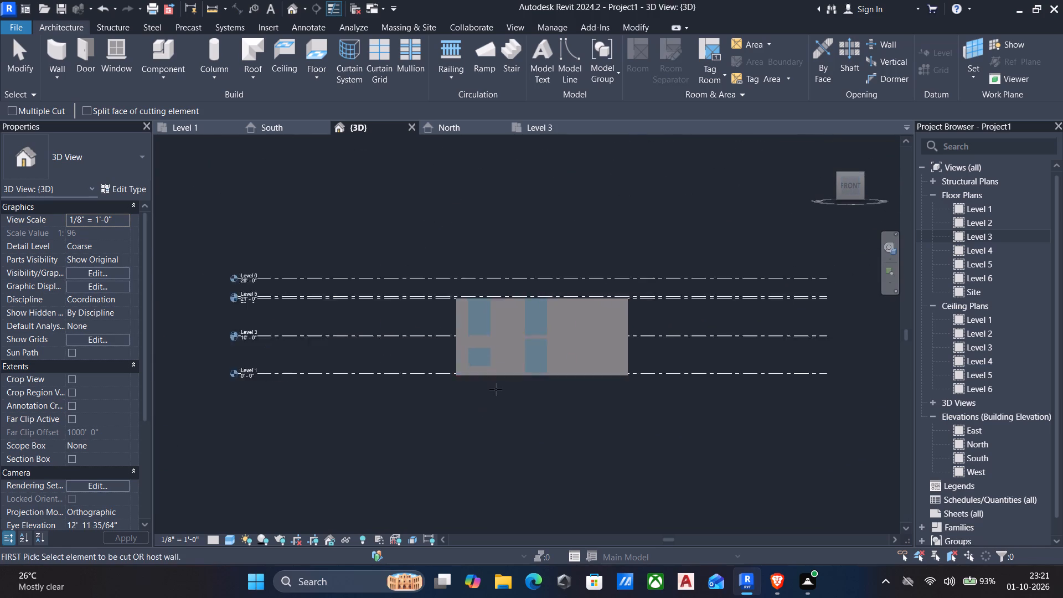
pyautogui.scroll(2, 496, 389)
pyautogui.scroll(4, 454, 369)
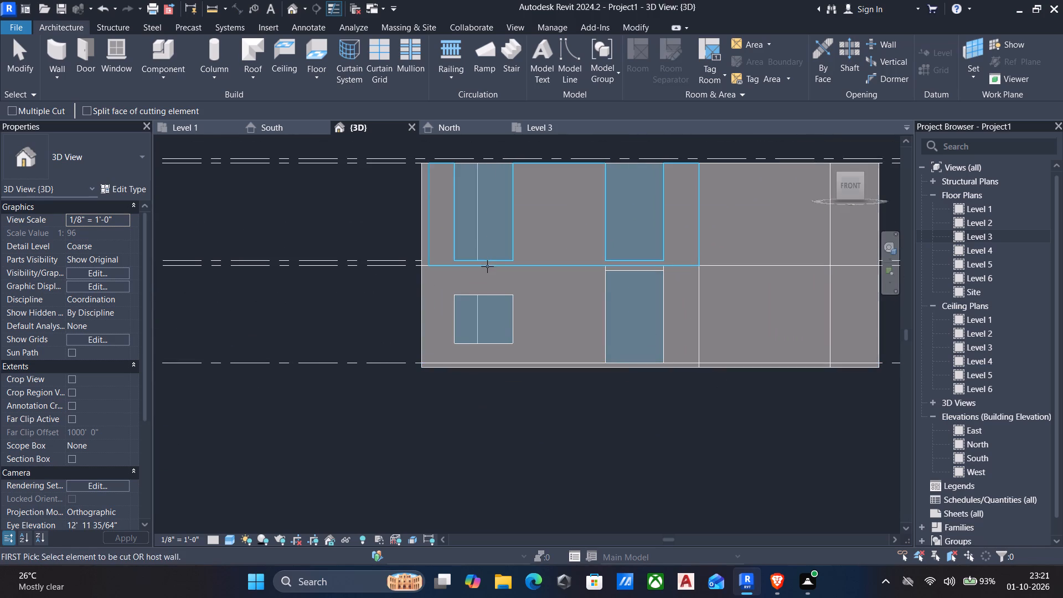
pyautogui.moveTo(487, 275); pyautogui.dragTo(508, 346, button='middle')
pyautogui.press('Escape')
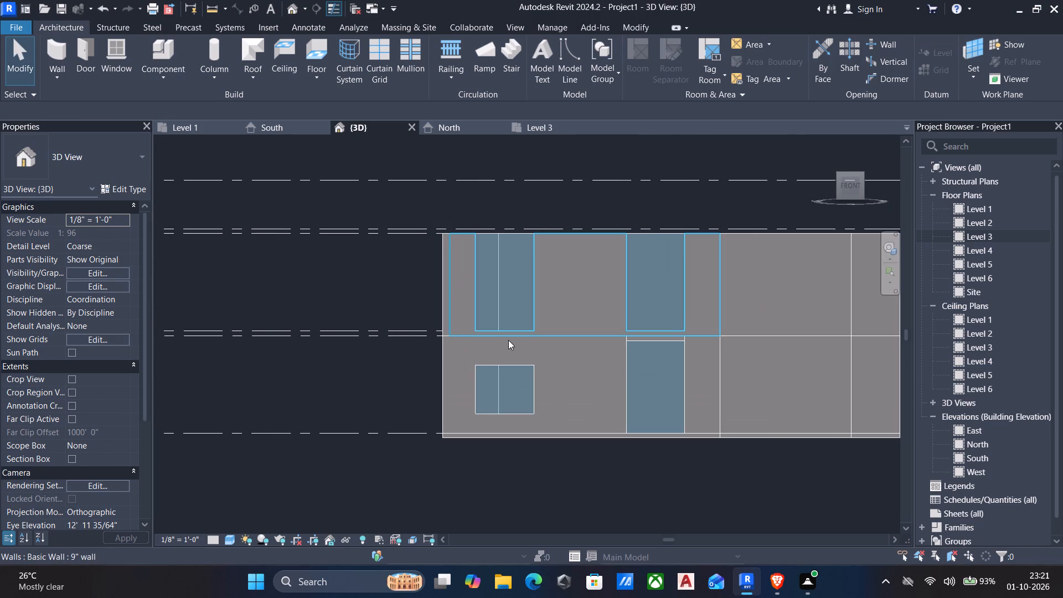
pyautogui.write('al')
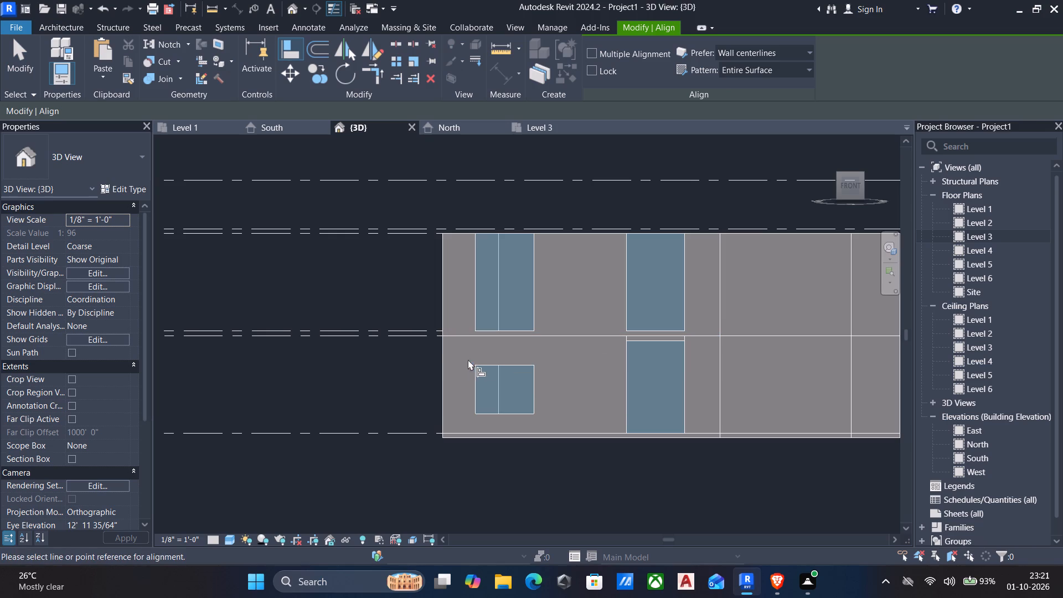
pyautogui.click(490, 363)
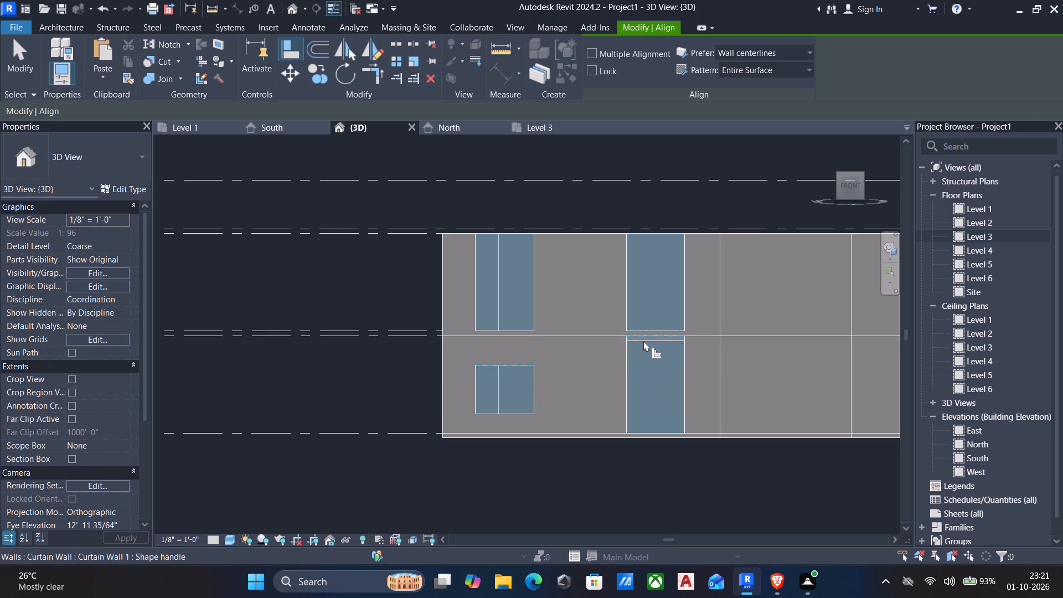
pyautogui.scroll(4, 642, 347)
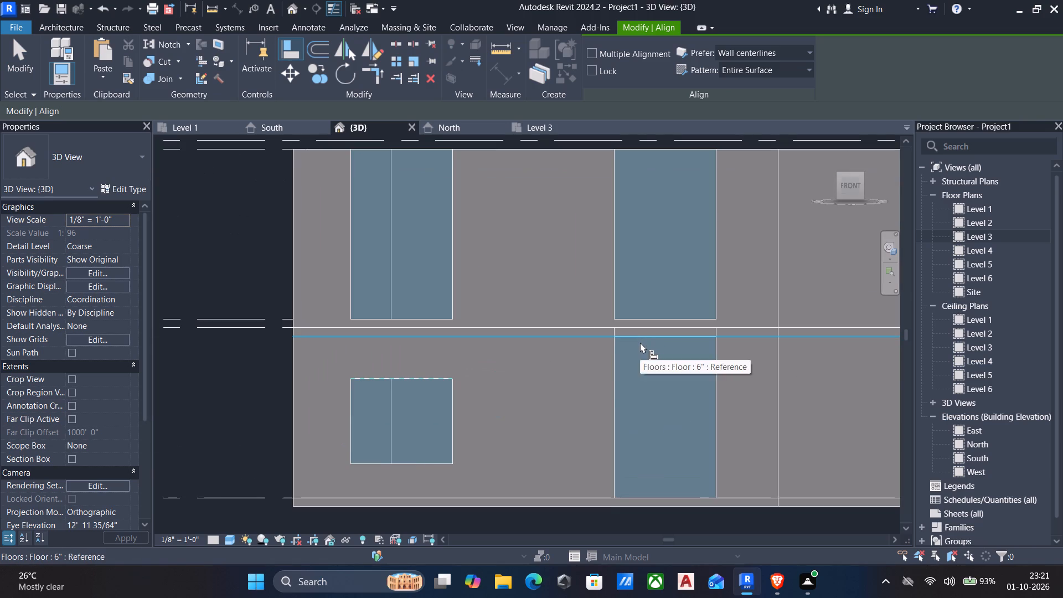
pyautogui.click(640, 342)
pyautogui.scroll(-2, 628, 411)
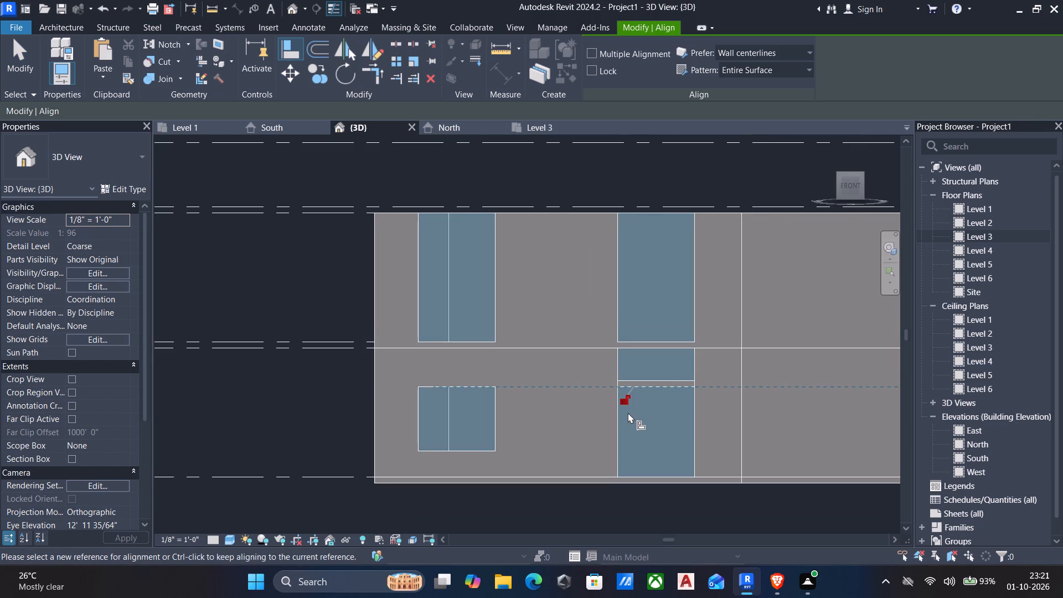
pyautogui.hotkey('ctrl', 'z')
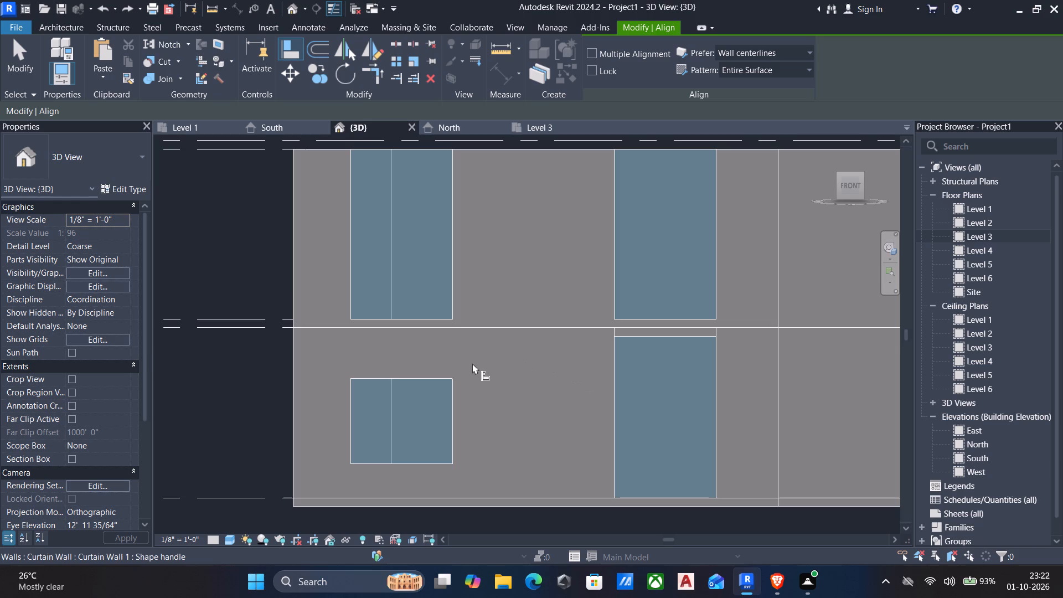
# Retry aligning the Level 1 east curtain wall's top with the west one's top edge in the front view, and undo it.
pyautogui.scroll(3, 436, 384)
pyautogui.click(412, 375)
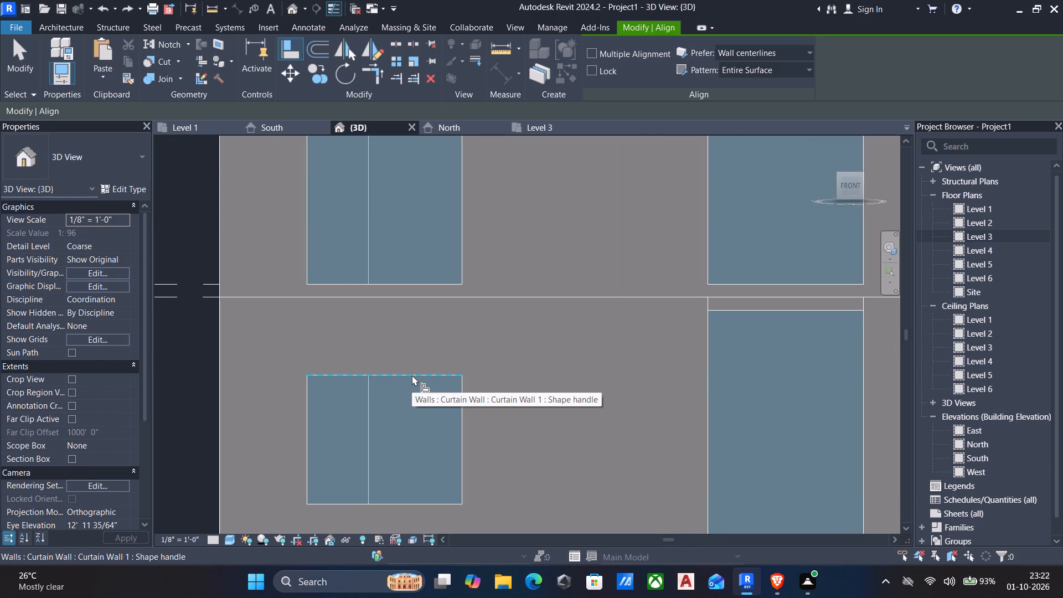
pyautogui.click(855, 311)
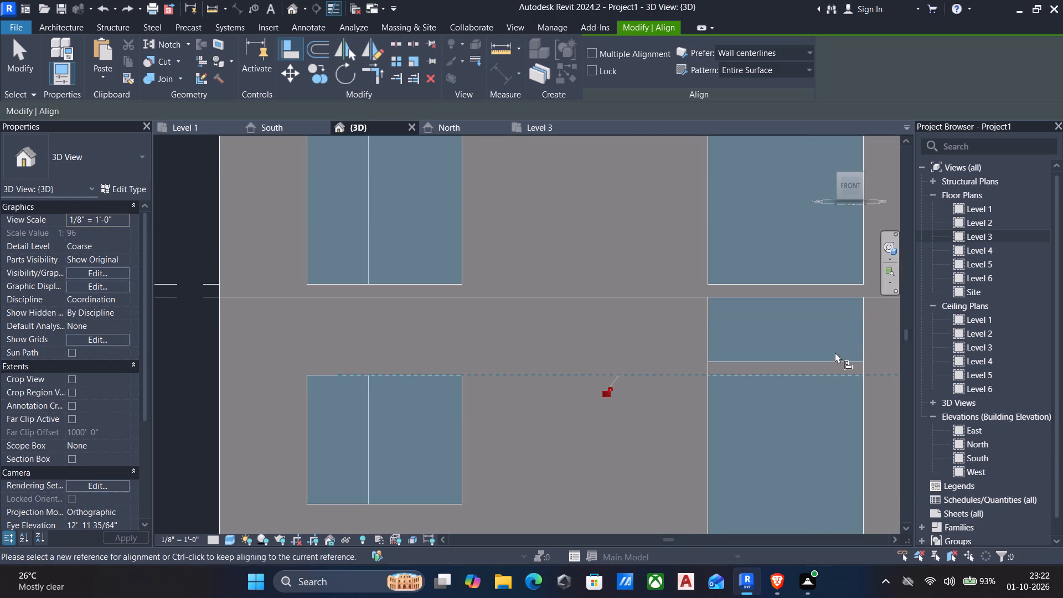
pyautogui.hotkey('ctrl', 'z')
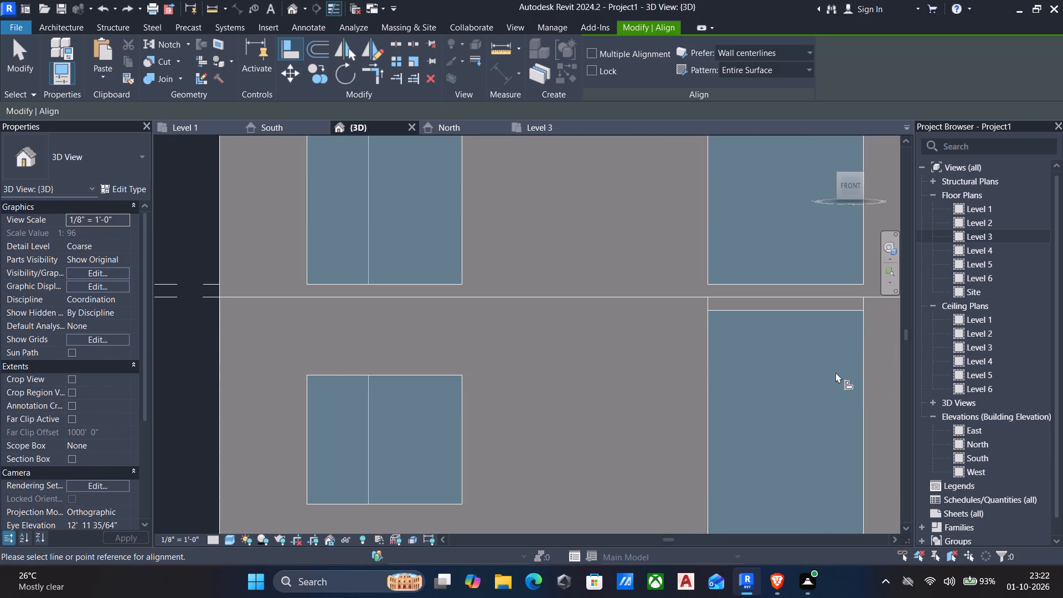
# From an angled 3D view, align the top edge of the Level 1 east curtain wall with the west curtain wall's top edge.
pyautogui.scroll(-5, 808, 368)
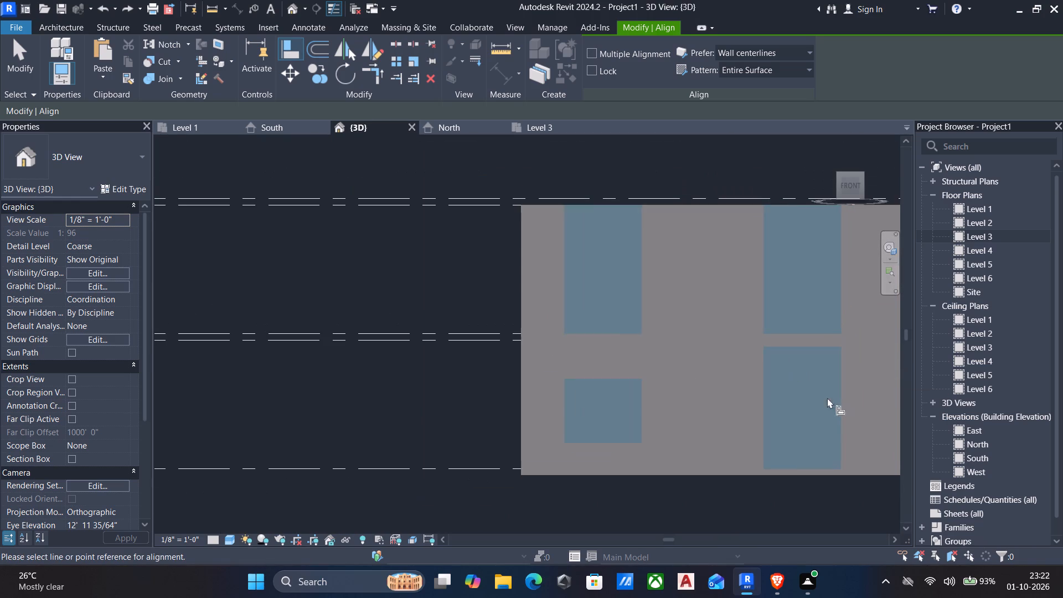
pyautogui.keyDown('shift'); pyautogui.moveTo(823, 391); pyautogui.dragTo(757, 455, button='middle'); pyautogui.keyUp('shift')
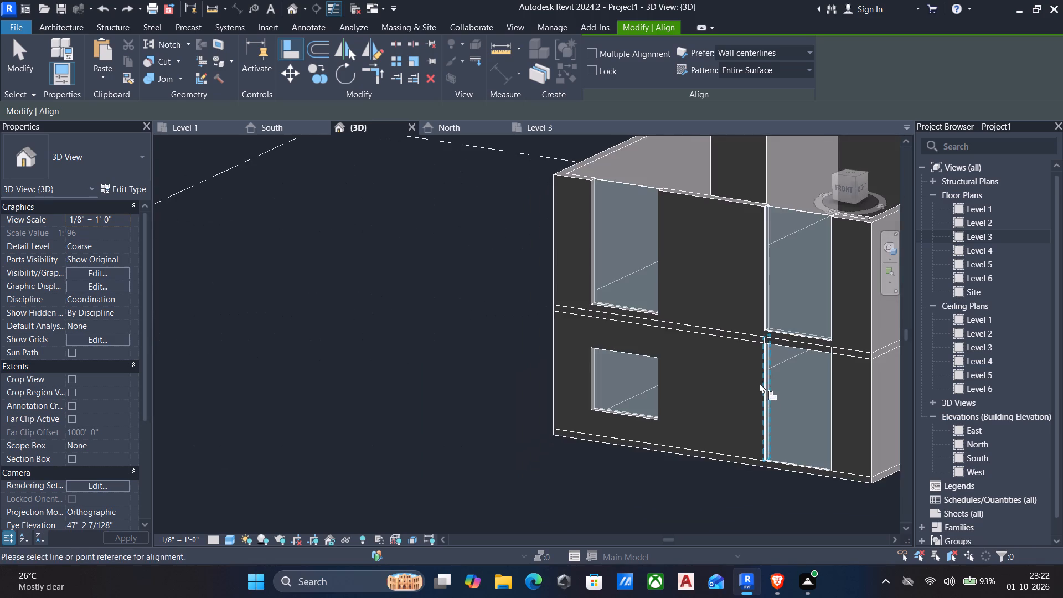
pyautogui.scroll(4, 765, 365)
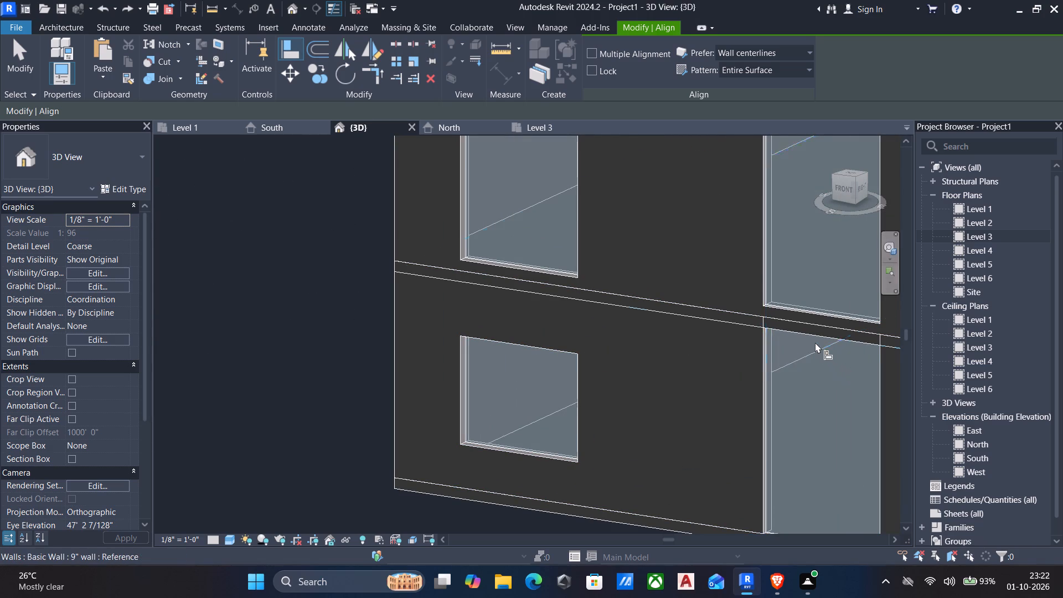
pyautogui.click(546, 349)
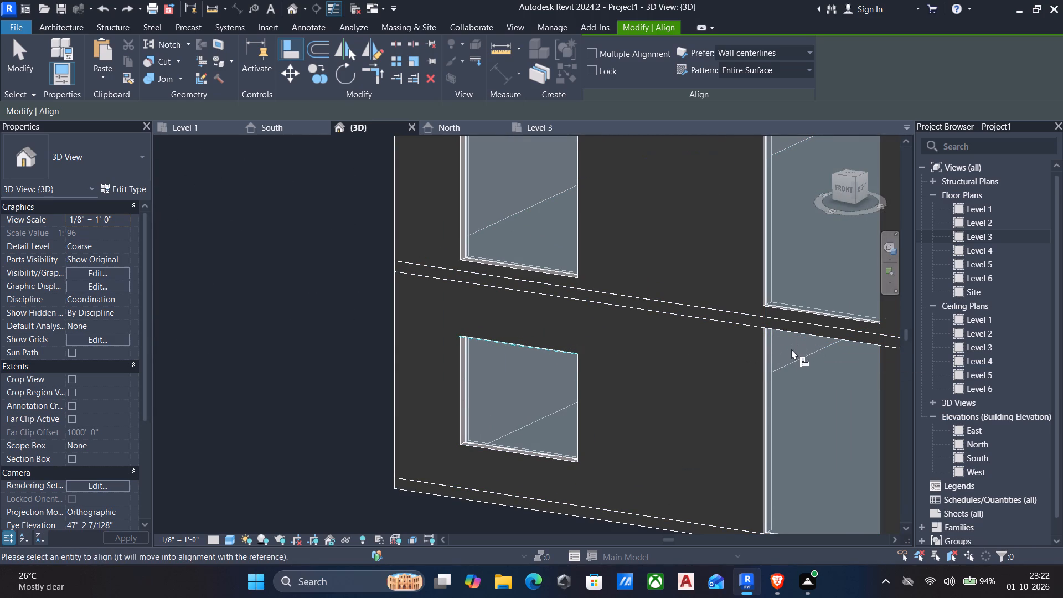
pyautogui.scroll(-2, 788, 352)
pyautogui.keyDown('shift'); pyautogui.moveTo(782, 362); pyautogui.dragTo(863, 372, button='middle'); pyautogui.keyUp('shift')
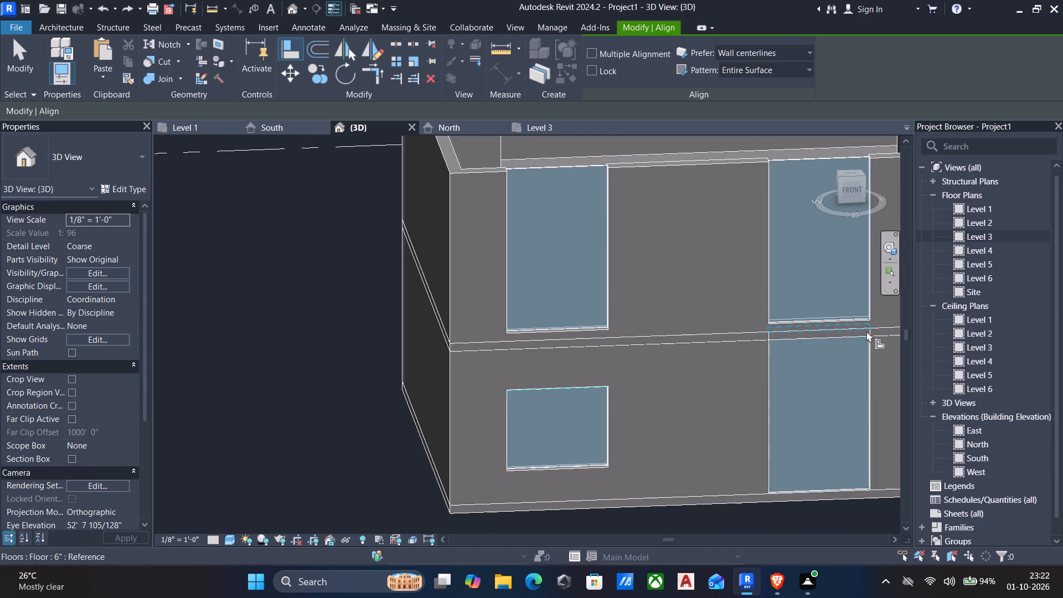
pyautogui.click(865, 327)
# Align the bottom edge of the Level 1 east curtain wall with the bottom edge of the west curtain wall.
pyautogui.scroll(-2, 842, 372)
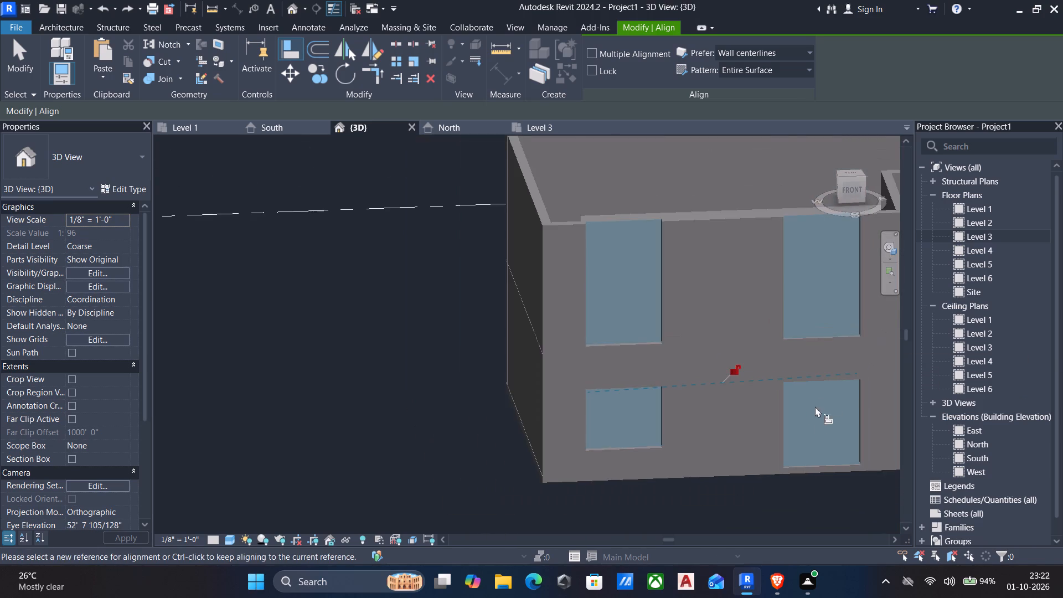
pyautogui.click(646, 447)
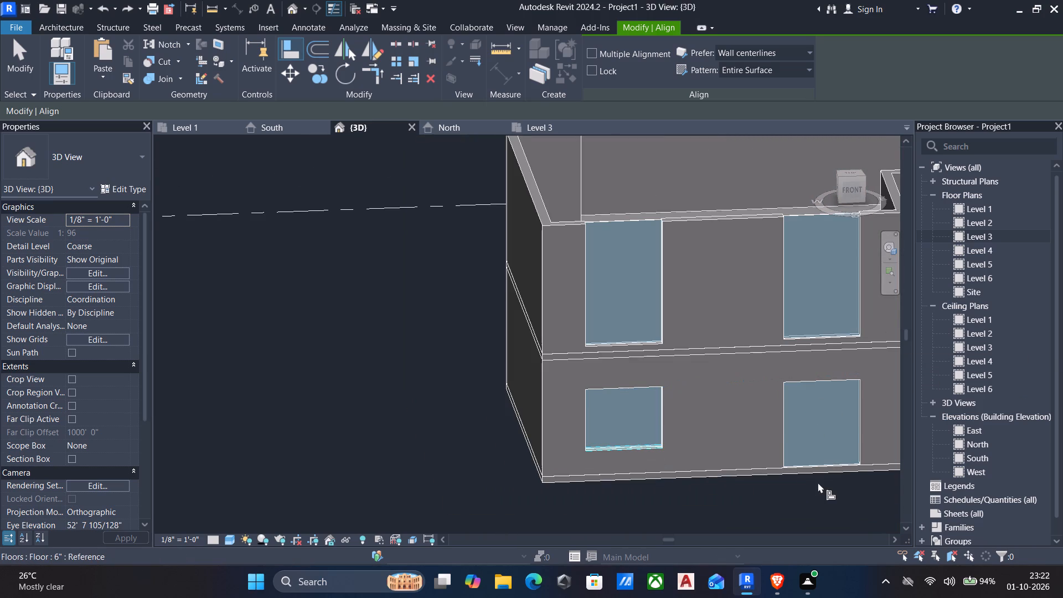
pyautogui.click(830, 468)
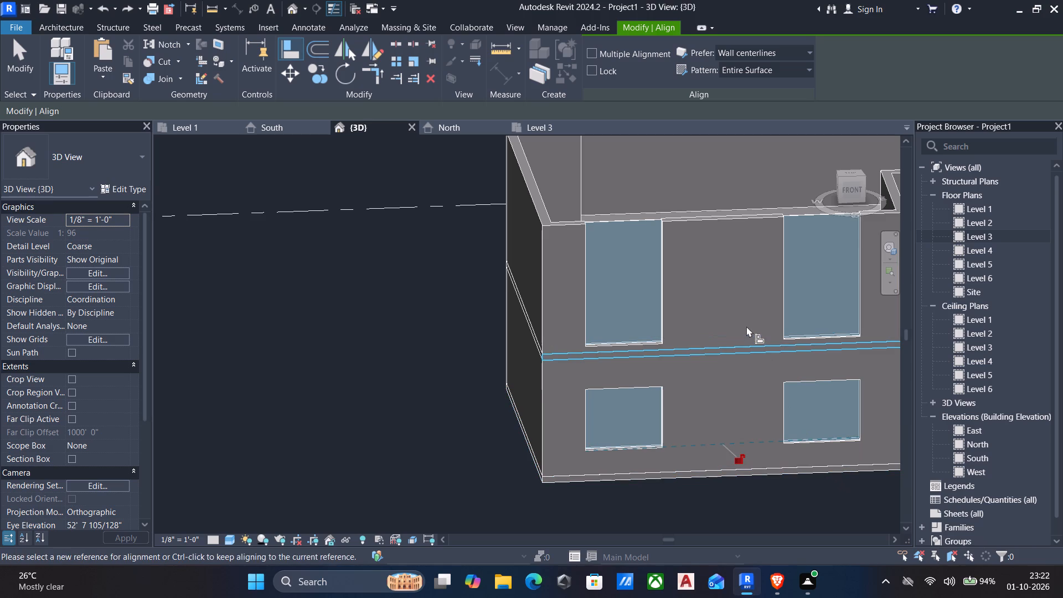
pyautogui.press('Escape')
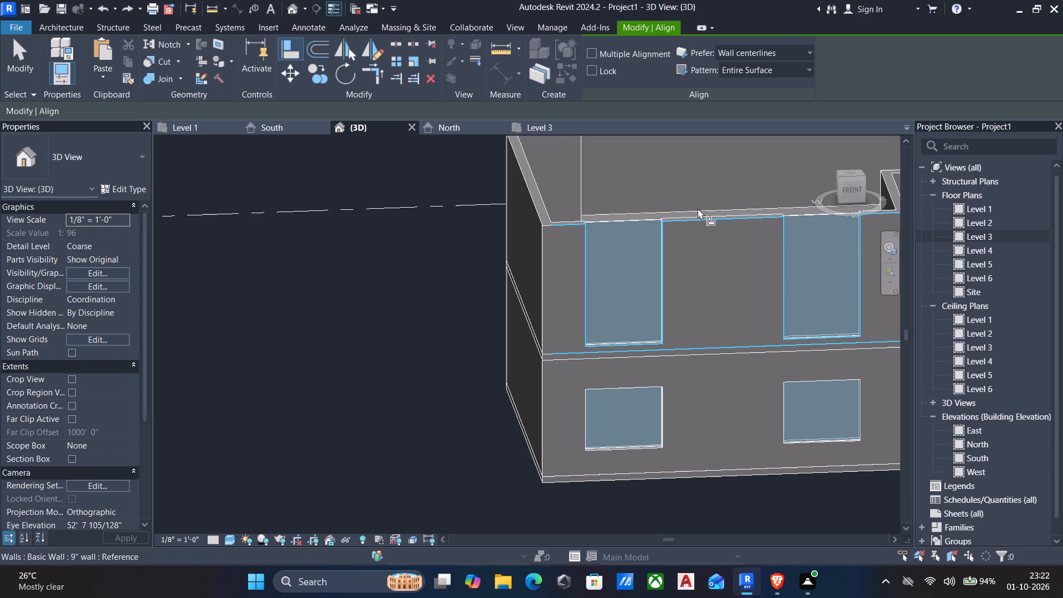
pyautogui.press('Escape')
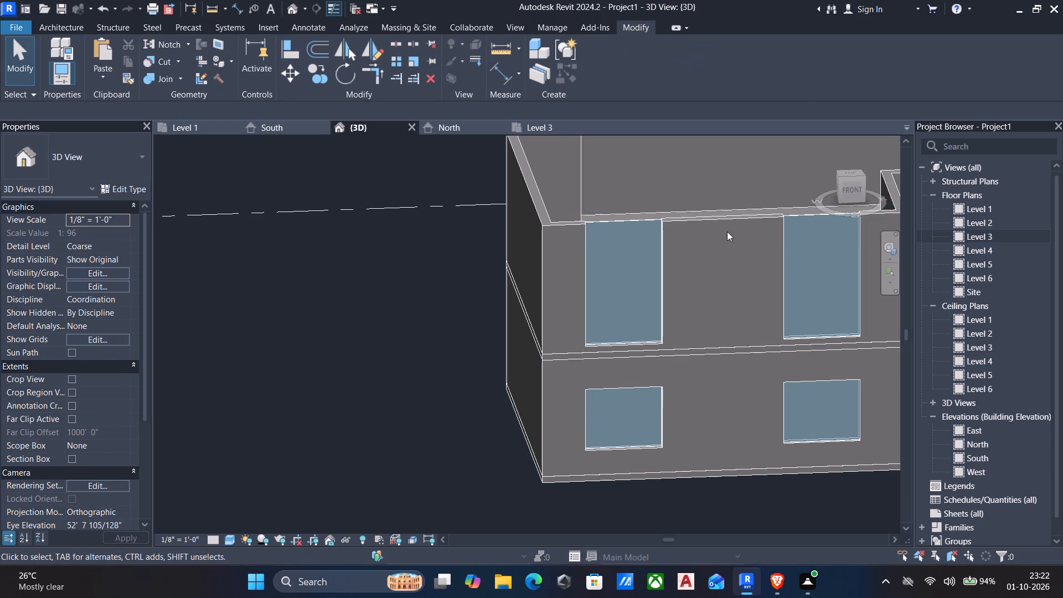
# Adjust the top edge of the Level 3 west curtain wall freehand to a top offset of about -0' 1".
pyautogui.click(634, 218)
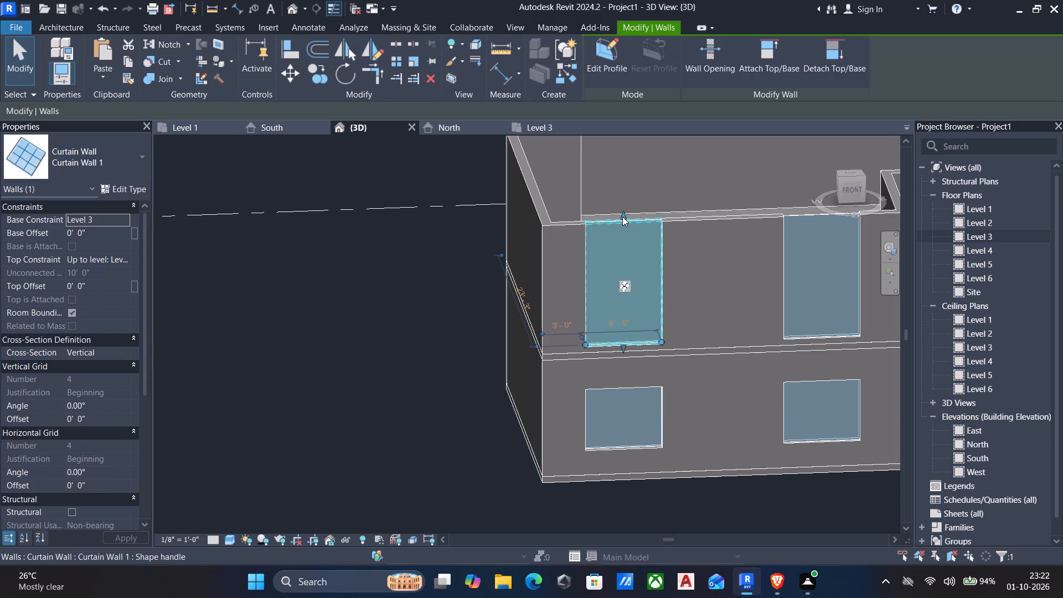
pyautogui.moveTo(622, 216); pyautogui.dragTo(607, 257)
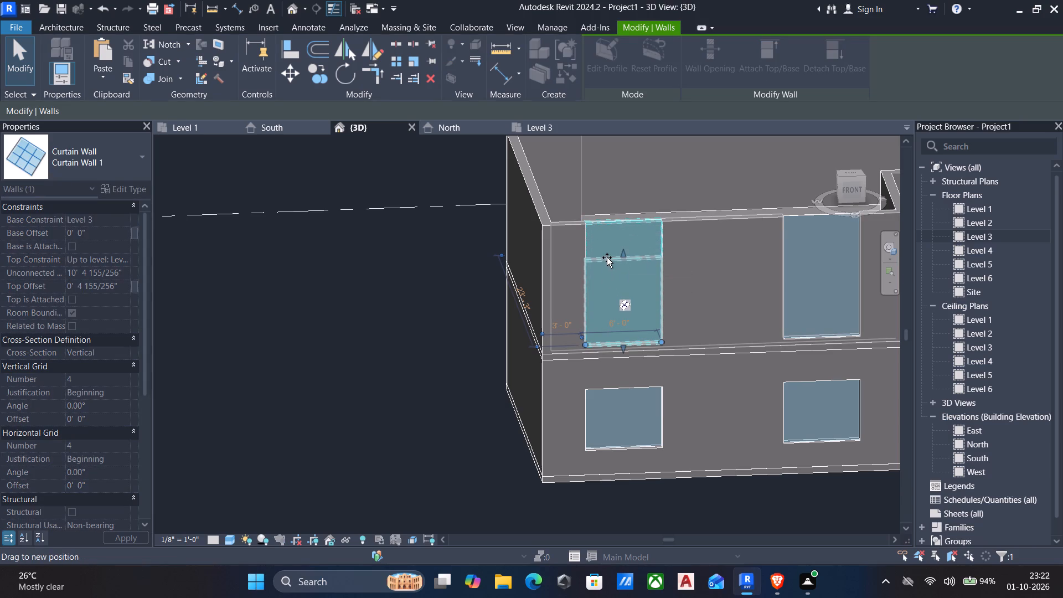
pyautogui.moveTo(607, 257); pyautogui.dragTo(612, 214)
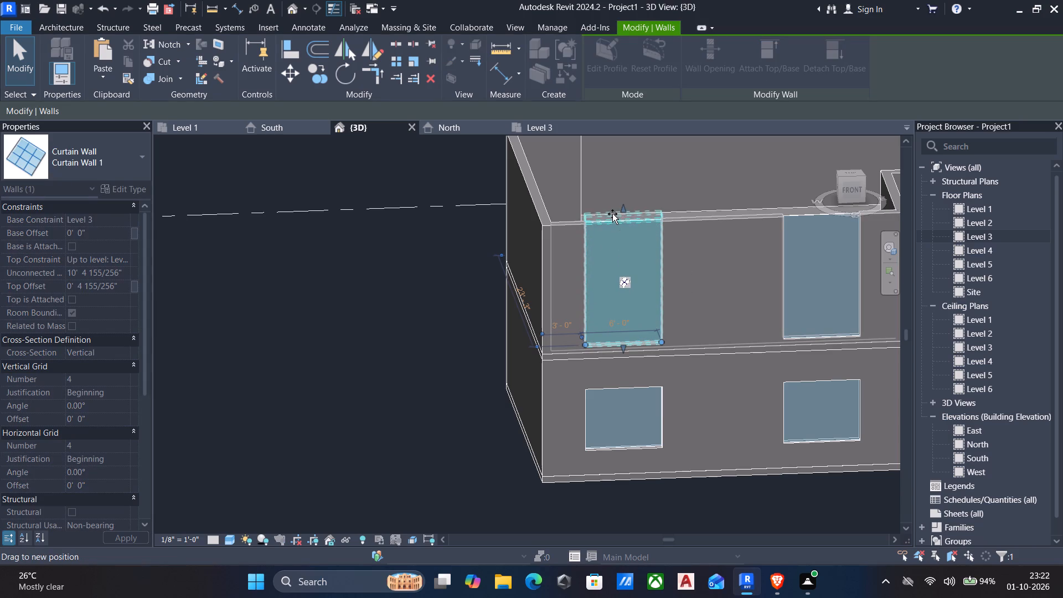
pyautogui.moveTo(612, 214); pyautogui.dragTo(607, 222)
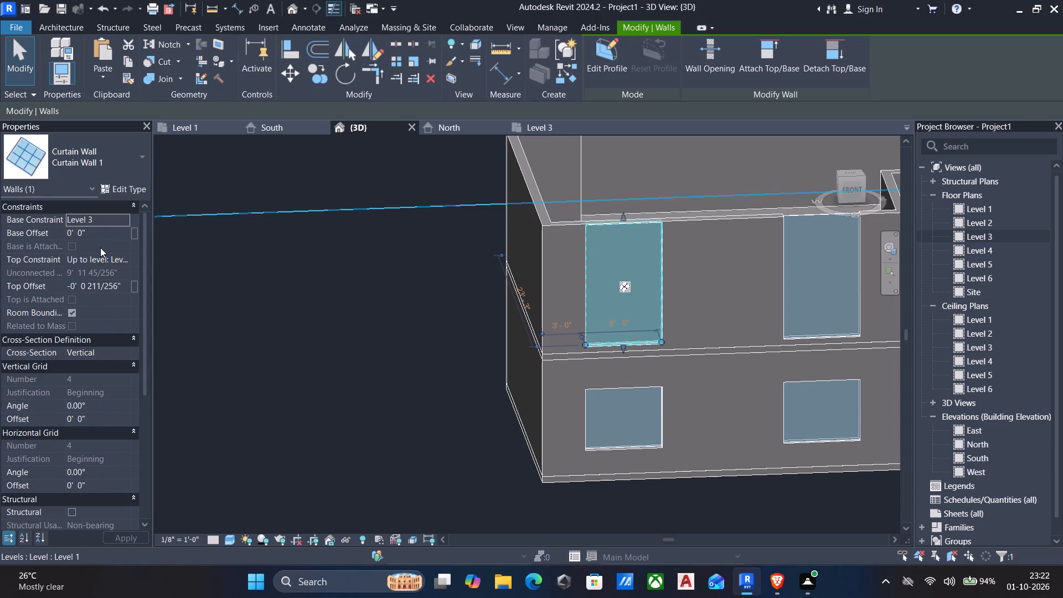
# Set the Level 3 west curtain wall's base offset to 2' and its top offset to -3'.
pyautogui.click(96, 236)
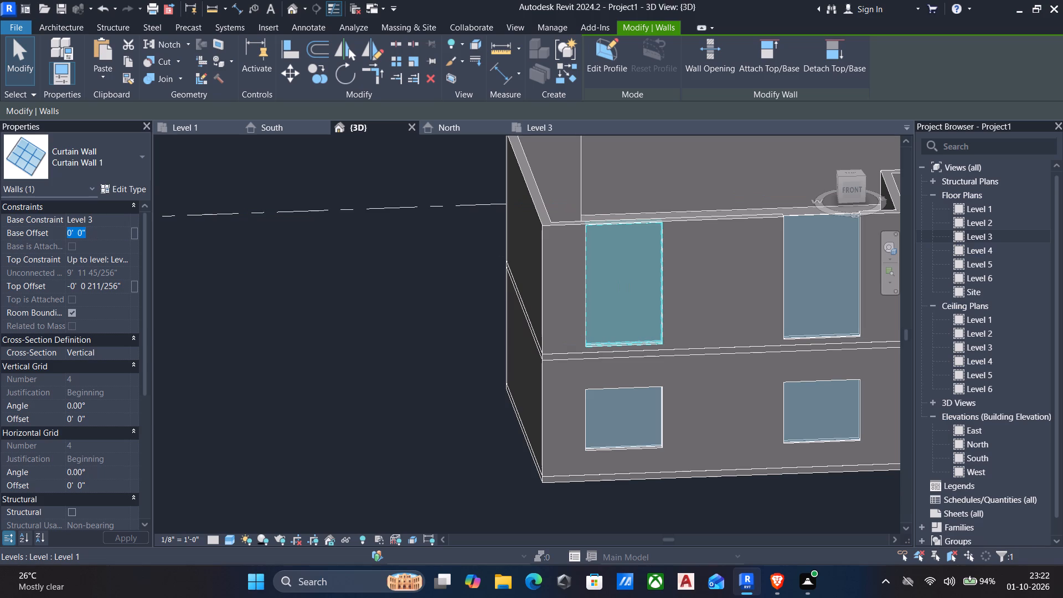
pyautogui.write("2'")
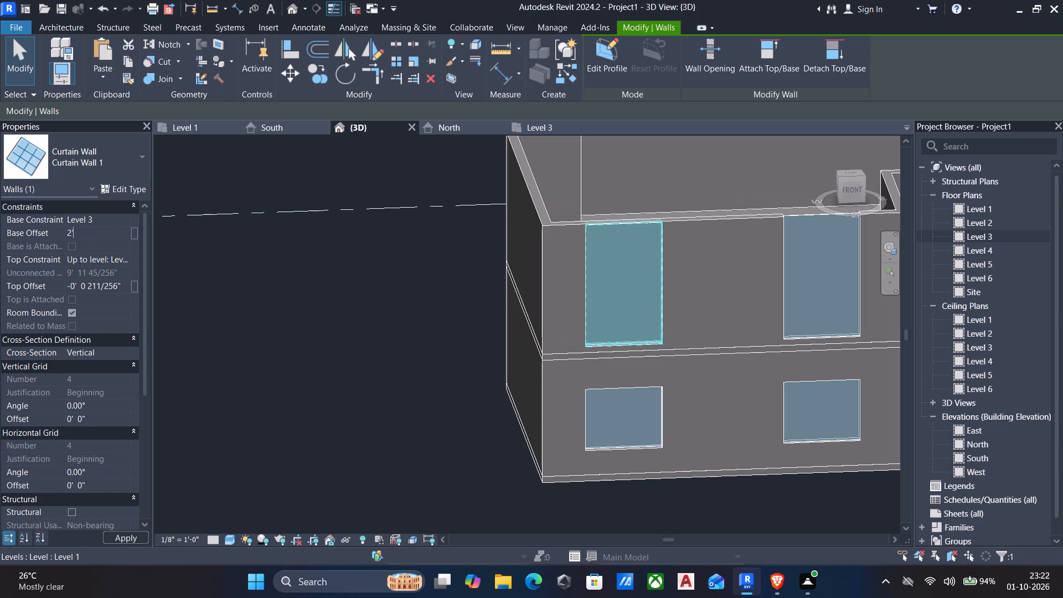
pyautogui.press('Return')
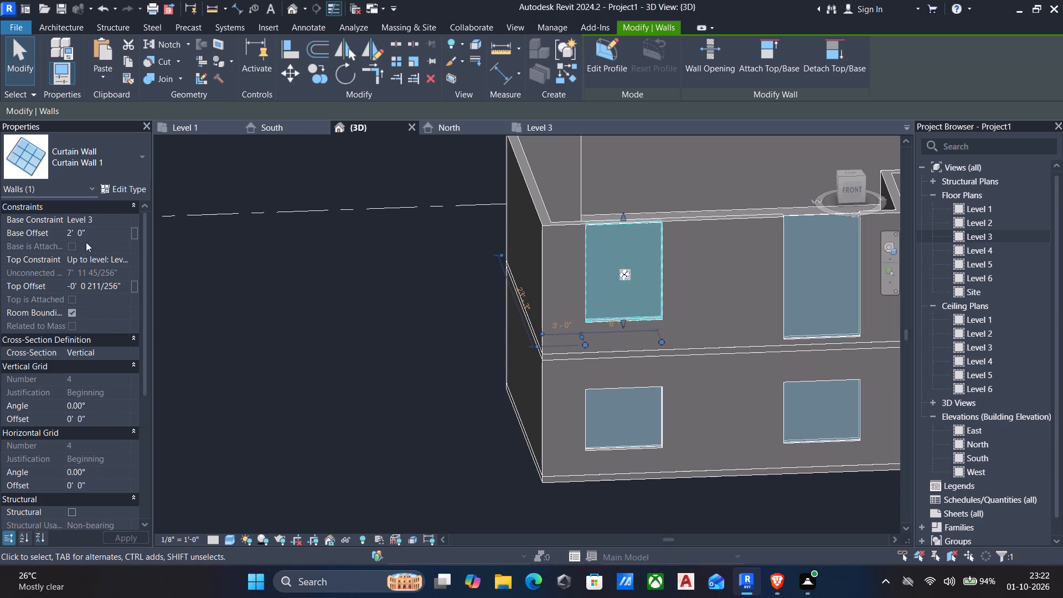
pyautogui.click(126, 283)
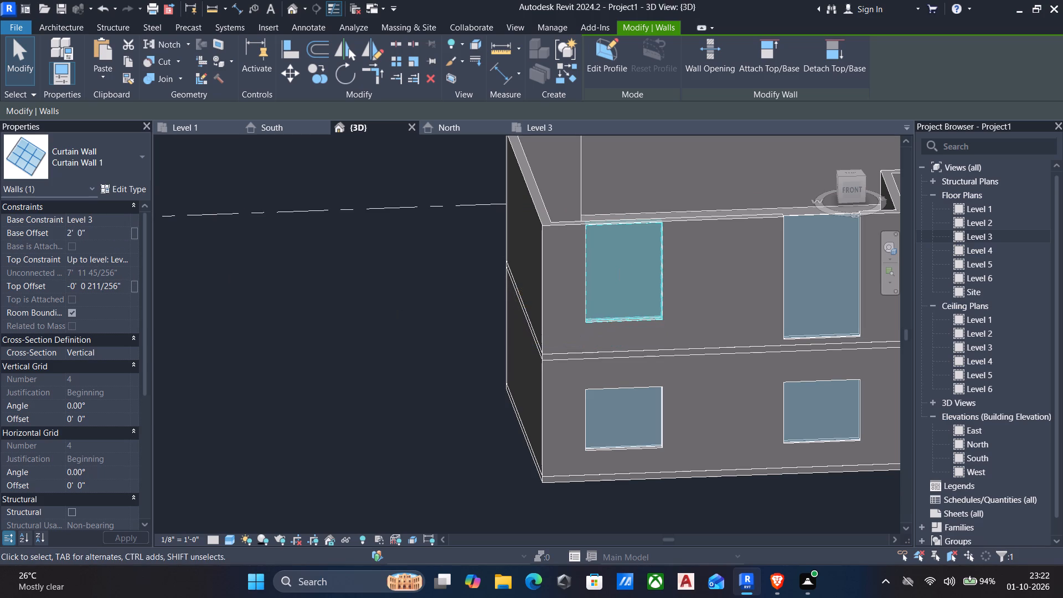
pyautogui.moveTo(125, 283); pyautogui.dragTo(0, 235)
pyautogui.click(117, 282)
pyautogui.moveTo(117, 282); pyautogui.dragTo(0, 257)
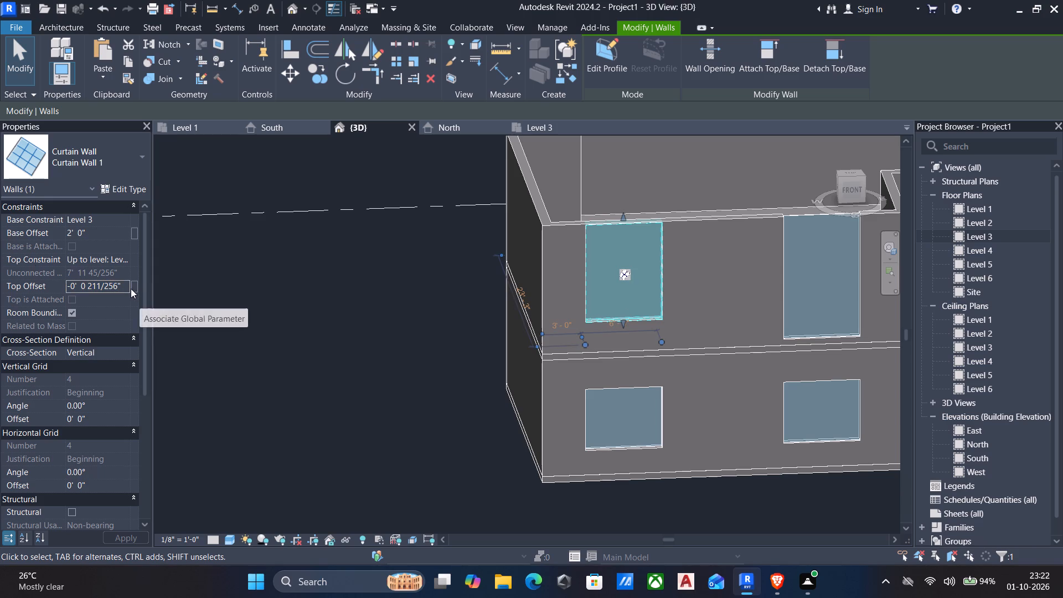
pyautogui.click(128, 288)
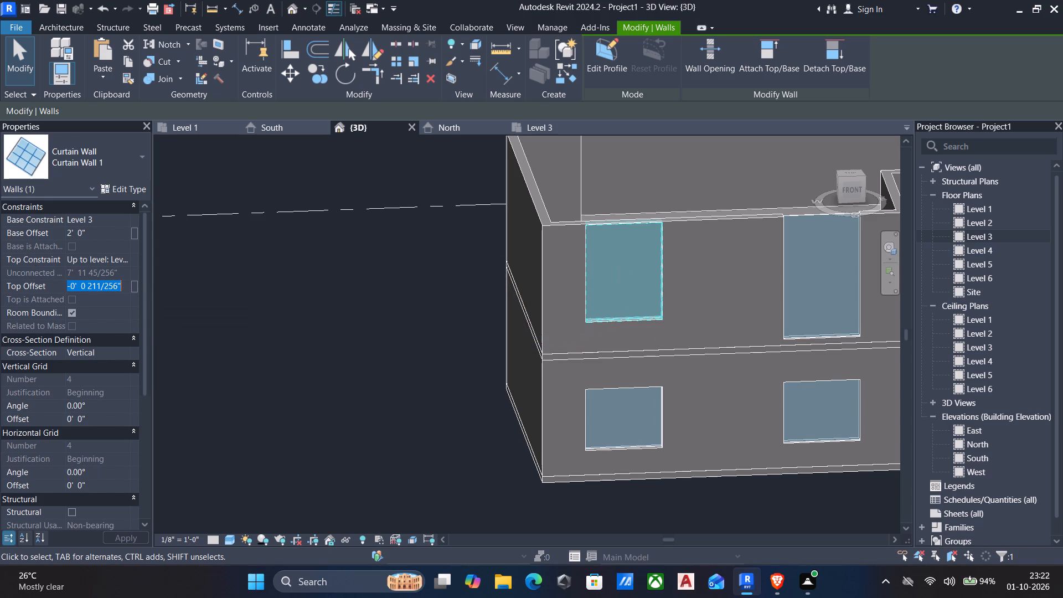
pyautogui.write("-3'")
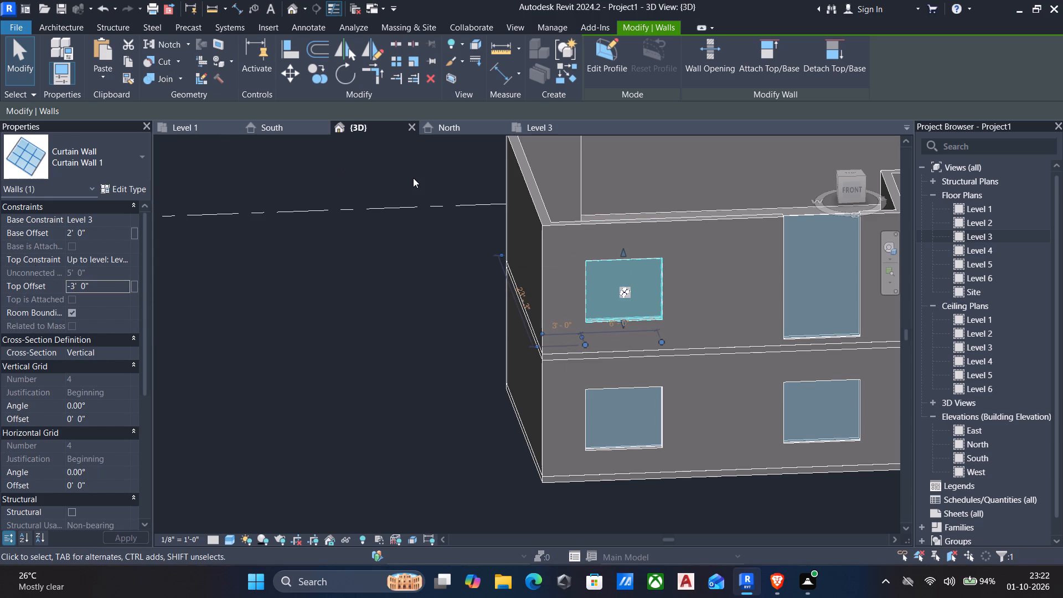
# Align the top edge of the Level 3 east curtain wall with the top edge of the Level 3 west curtain wall.
pyautogui.write('al')
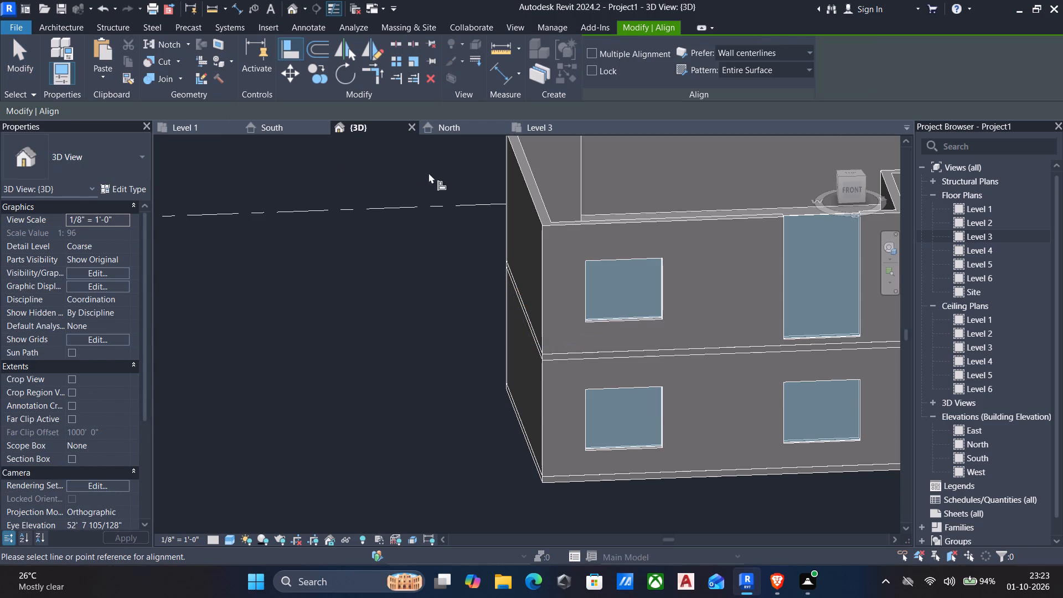
pyautogui.click(617, 256)
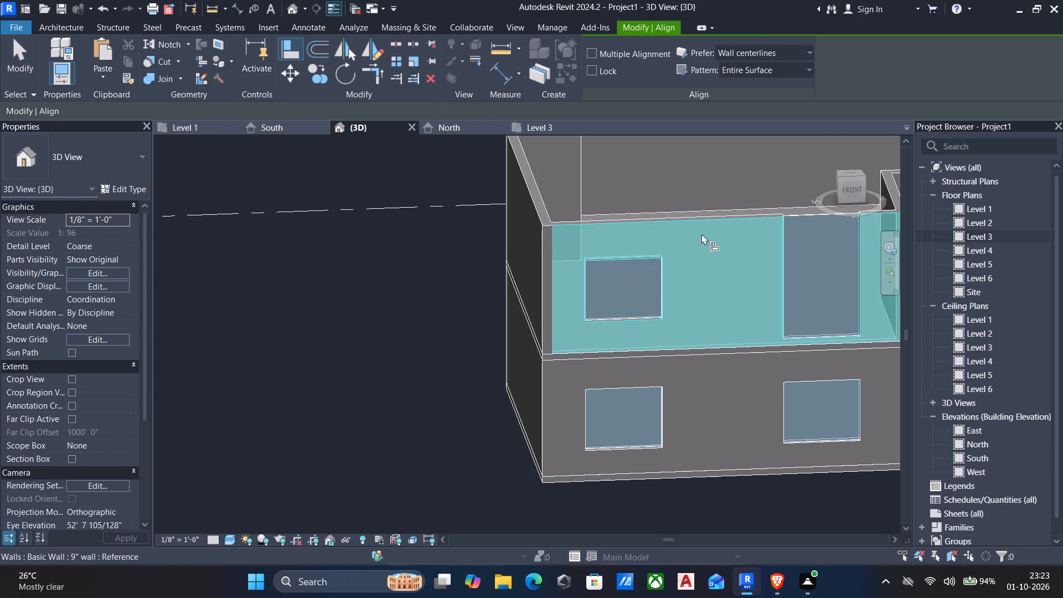
pyautogui.press('Escape')
pyautogui.write('al')
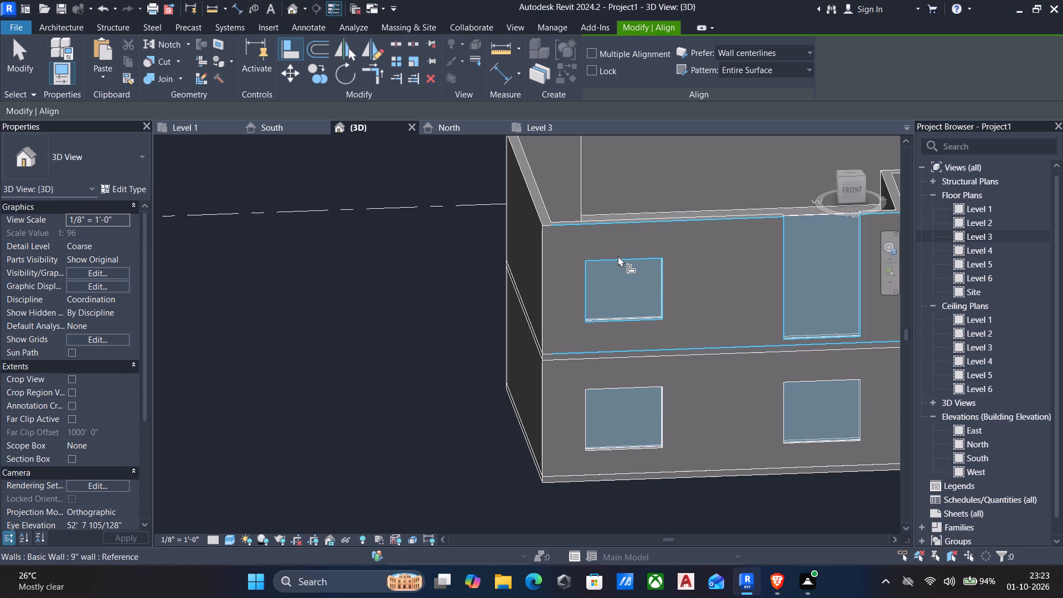
pyautogui.scroll(2, 630, 269)
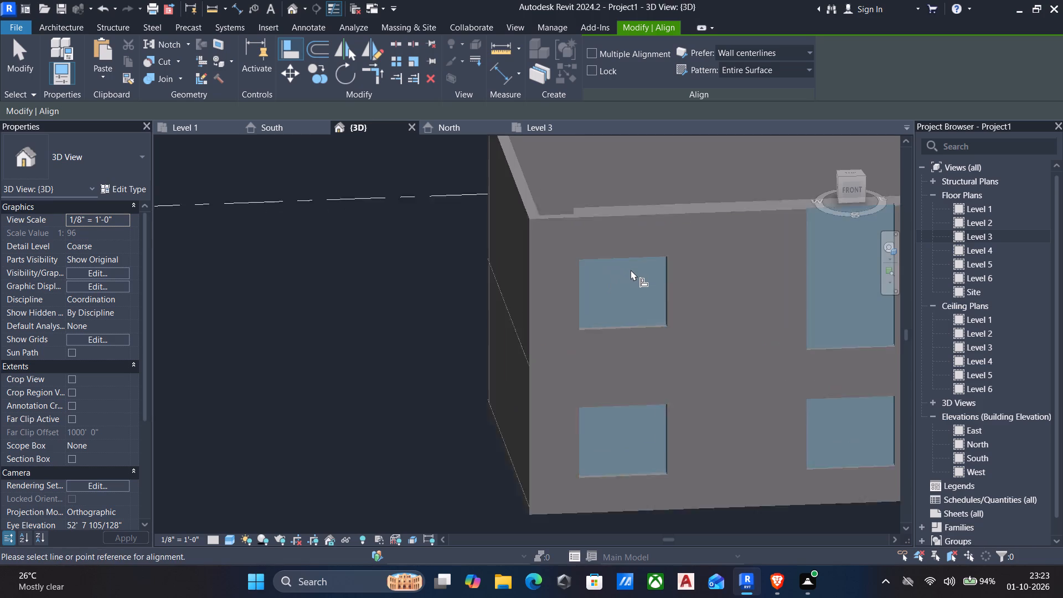
pyautogui.scroll(1, 631, 270)
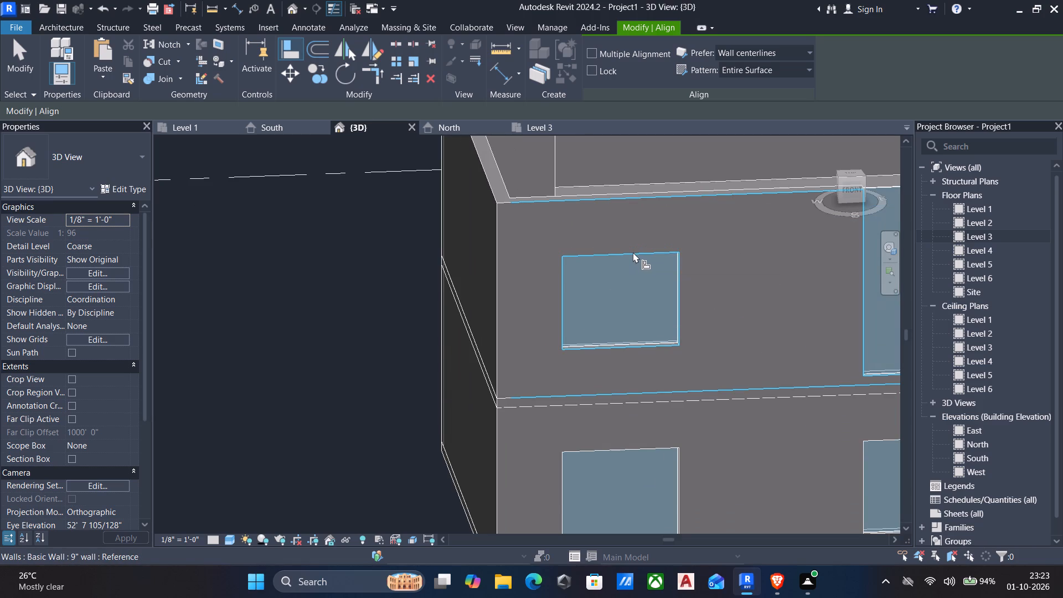
pyautogui.click(632, 256)
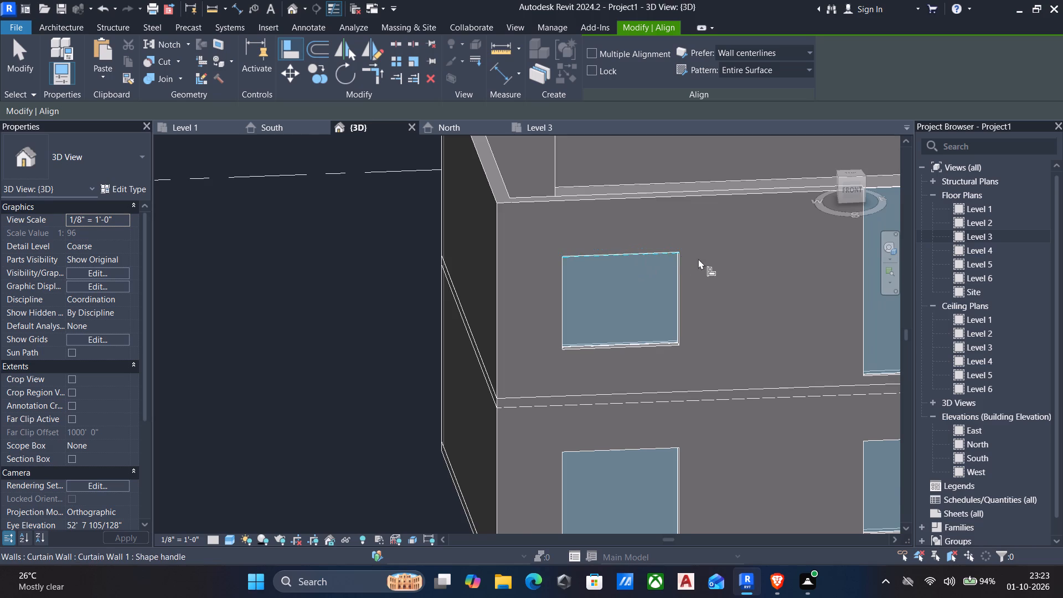
pyautogui.scroll(-1, 703, 264)
pyautogui.moveTo(697, 272); pyautogui.dragTo(572, 312, button='middle')
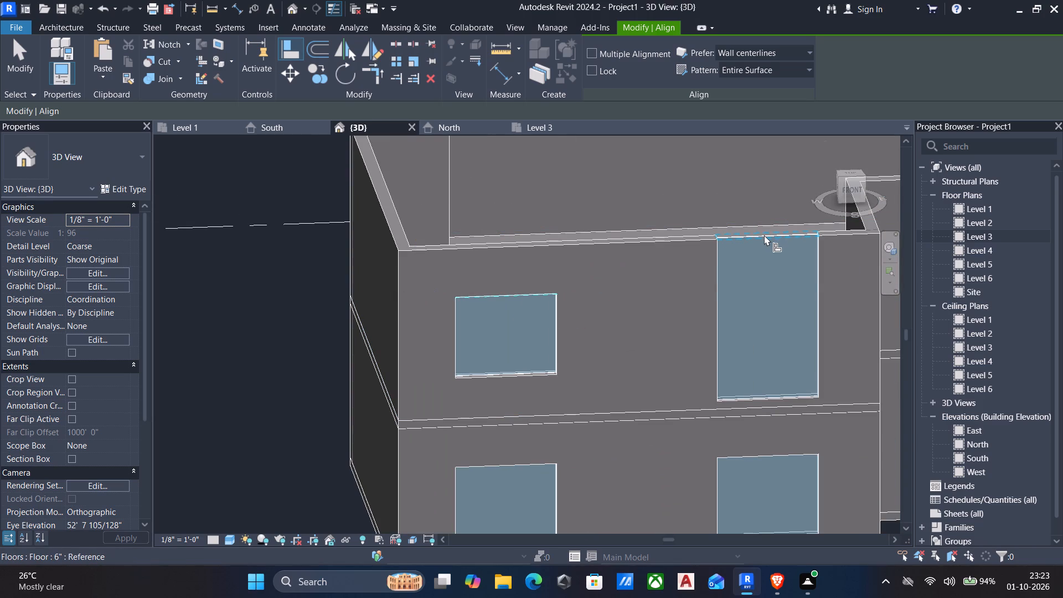
pyautogui.click(764, 235)
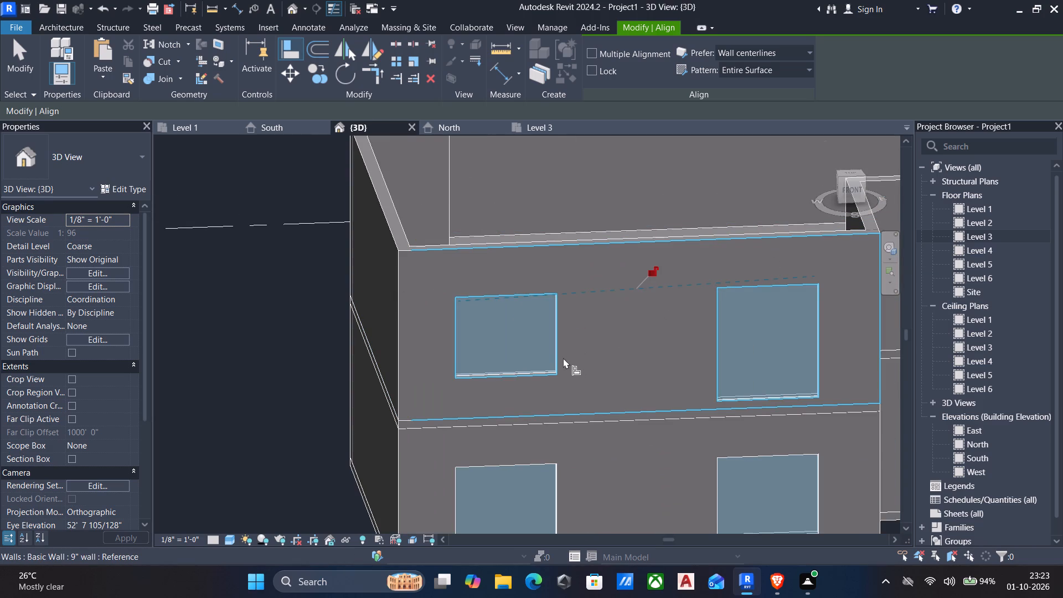
# Align the bottom edge of the Level 3 east curtain wall with the west curtain wall's bottom edge.
pyautogui.click(493, 374)
pyautogui.click(730, 396)
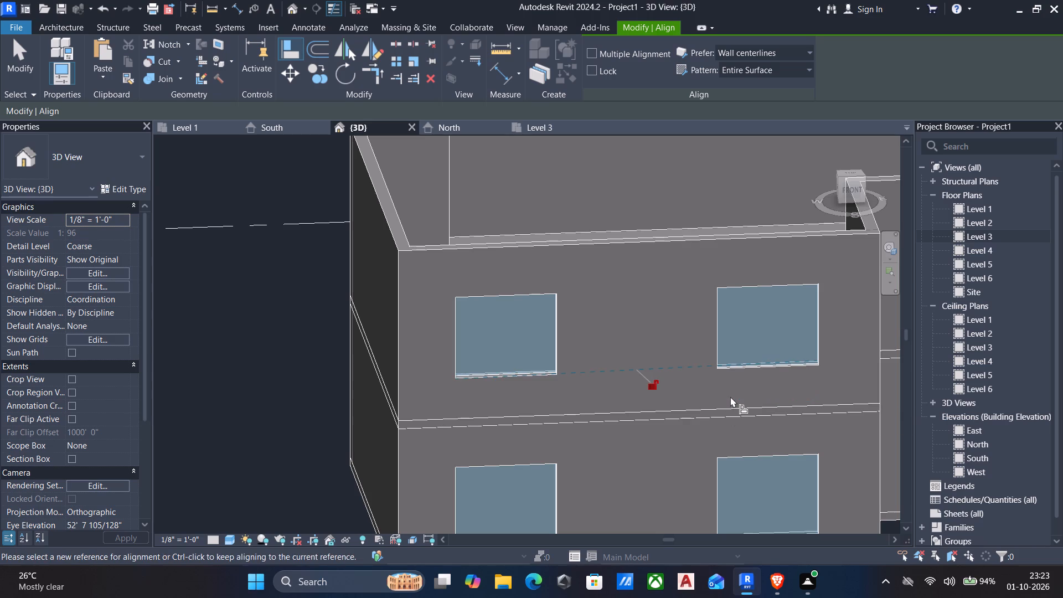
pyautogui.press('Escape')
pyautogui.press('`')
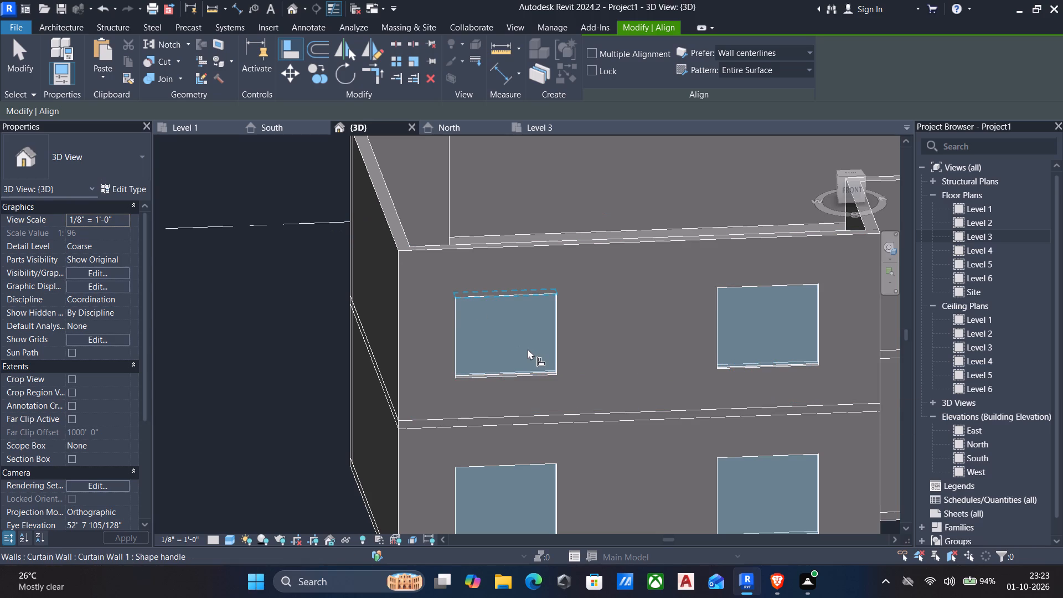
pyautogui.press('Escape')
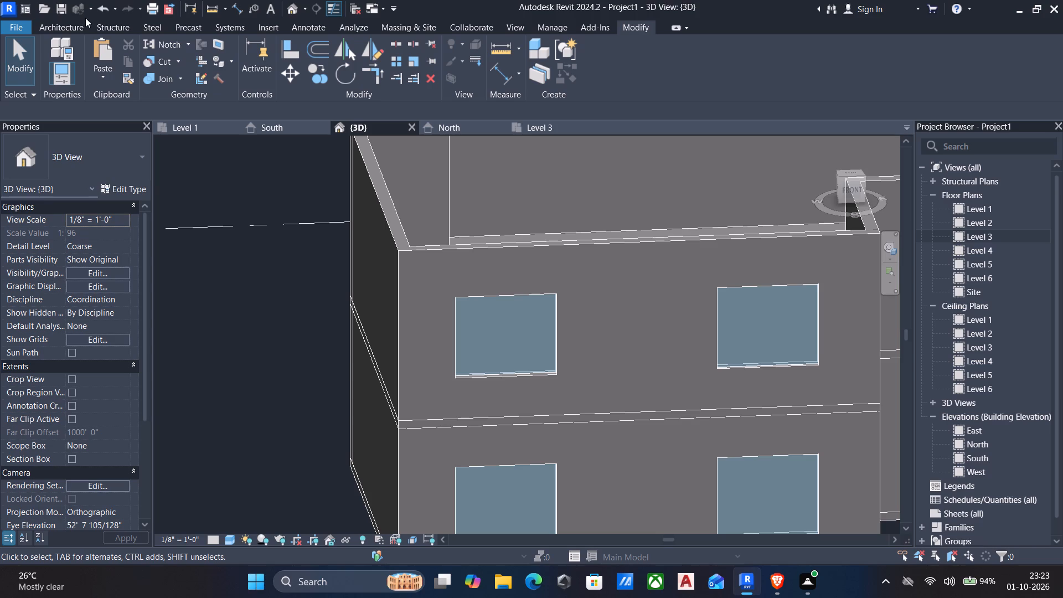
# Place three vertical curtain grid lines on the Level 3 west curtain wall, spaced about 1' 2" apart from its west edge.
pyautogui.click(42, 24)
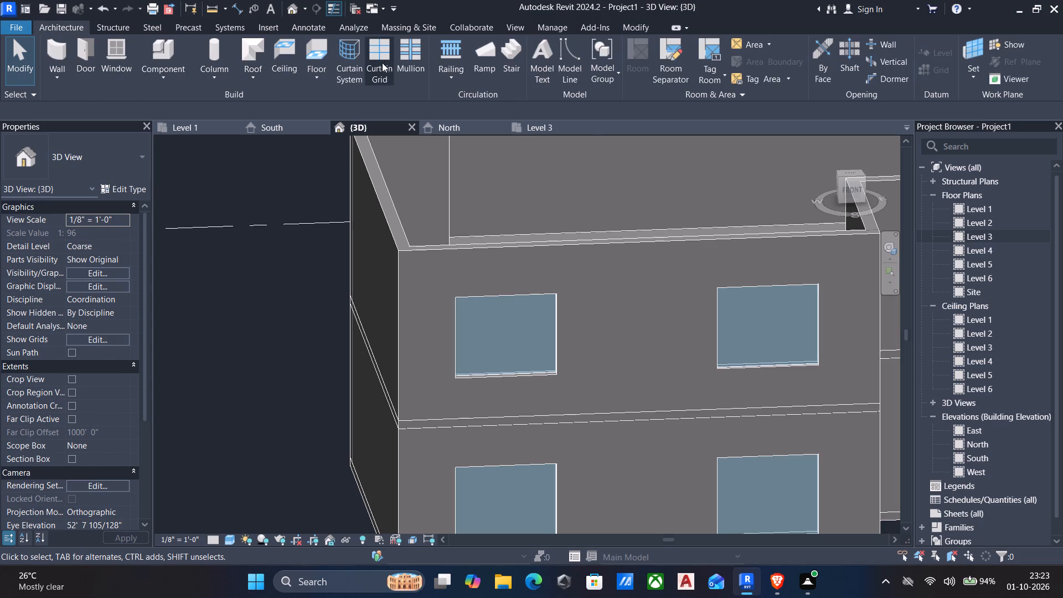
pyautogui.click(372, 57)
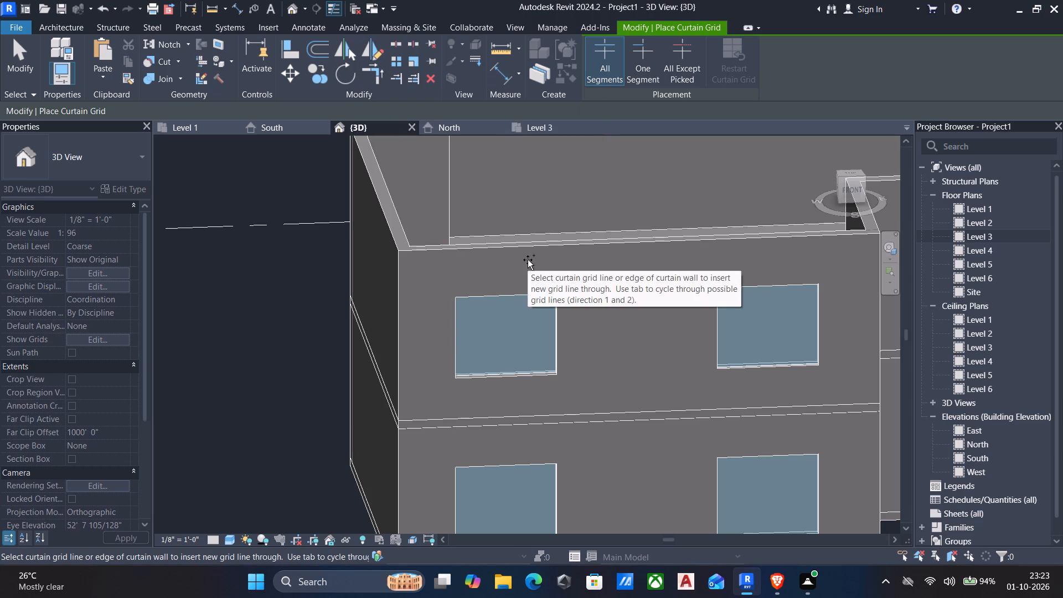
pyautogui.scroll(4, 565, 292)
pyautogui.moveTo(524, 293); pyautogui.dragTo(534, 240, button='middle')
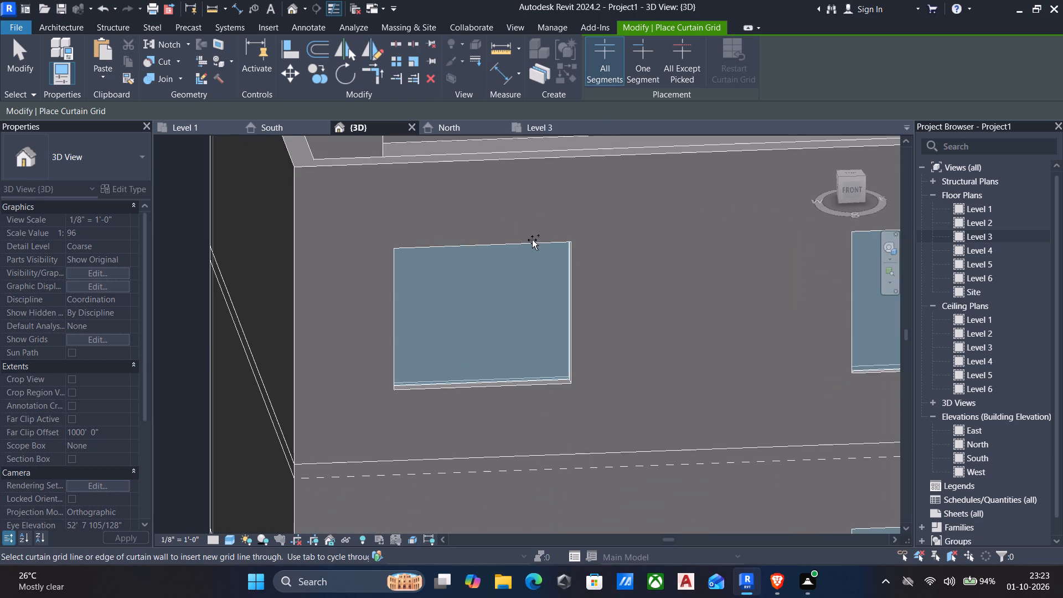
pyautogui.click(429, 250)
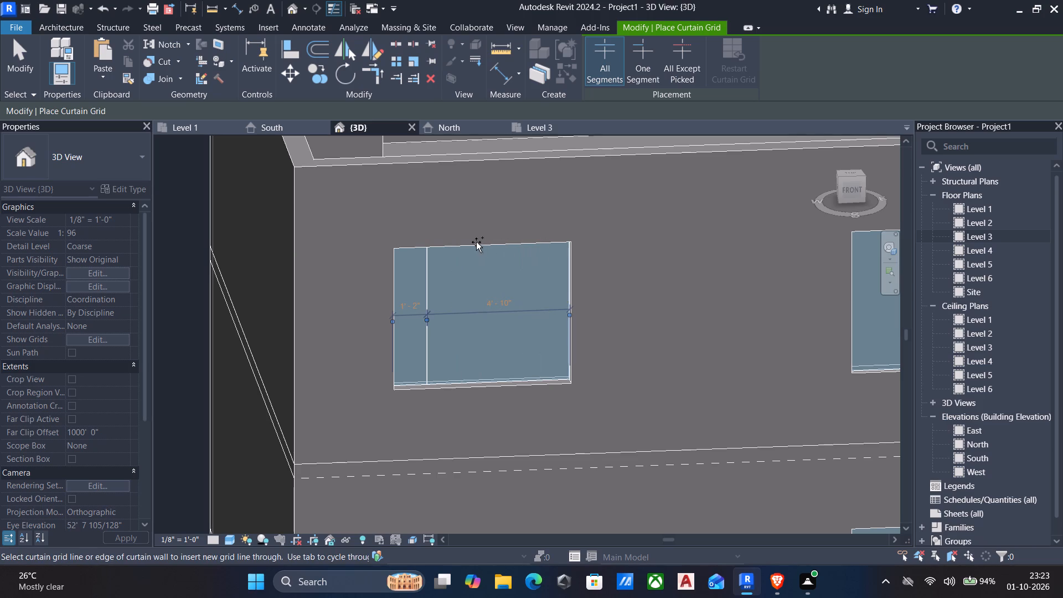
pyautogui.click(462, 247)
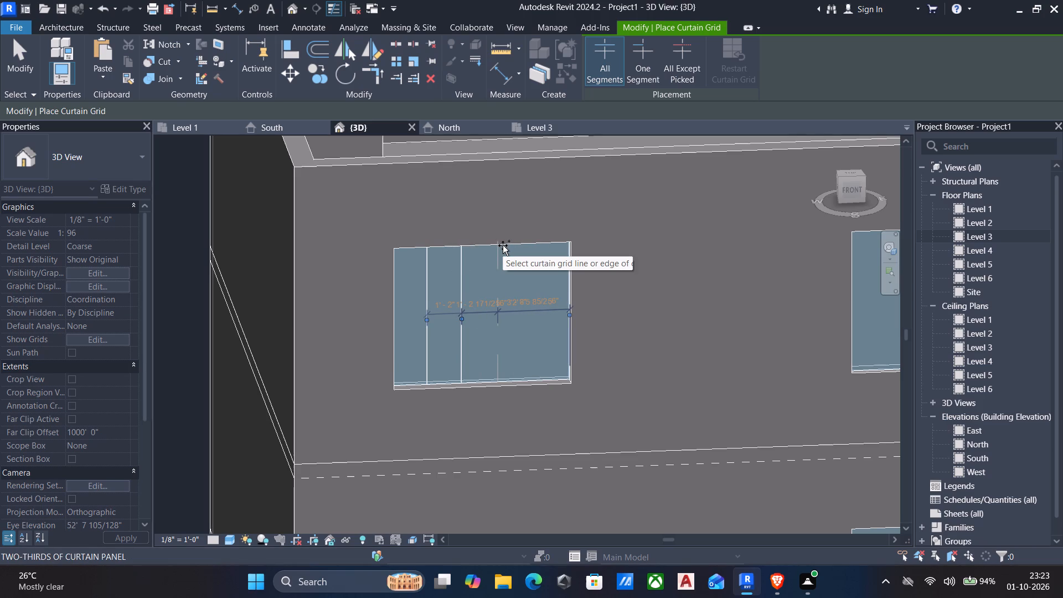
pyautogui.click(503, 246)
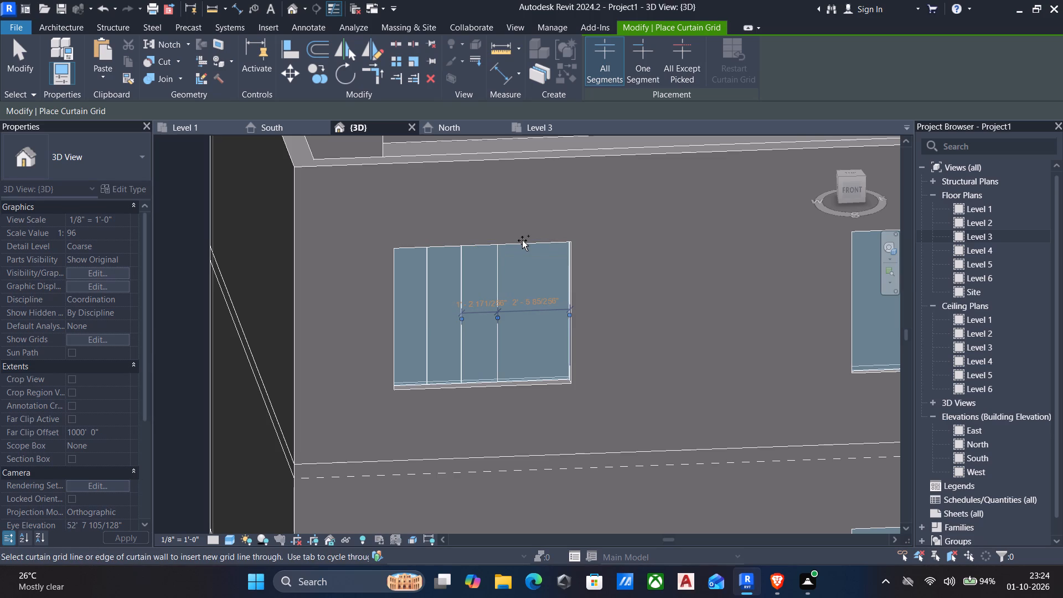
pyautogui.press('Escape')
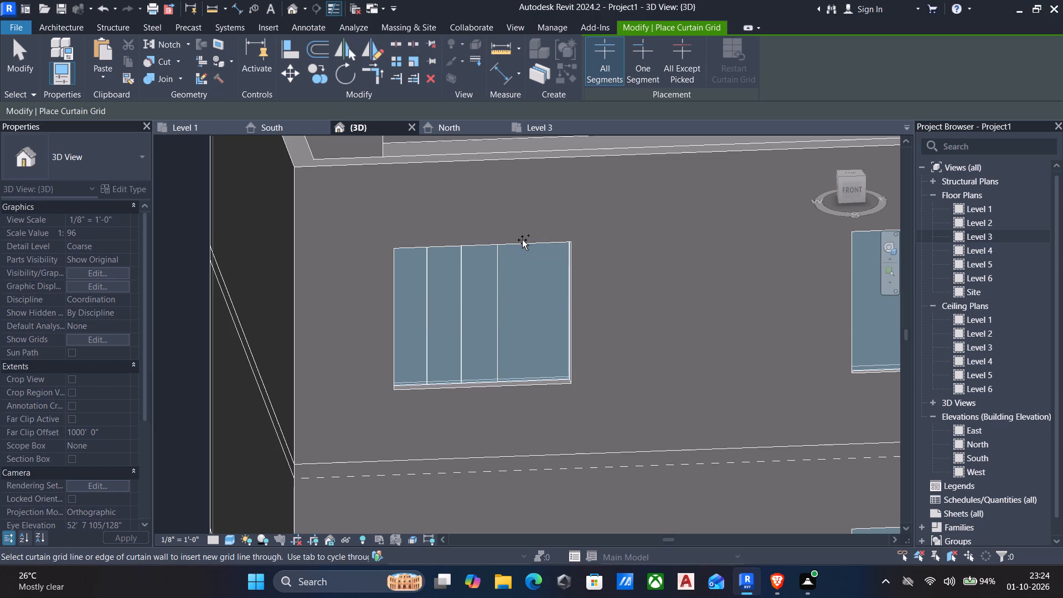
pyautogui.press('Escape')
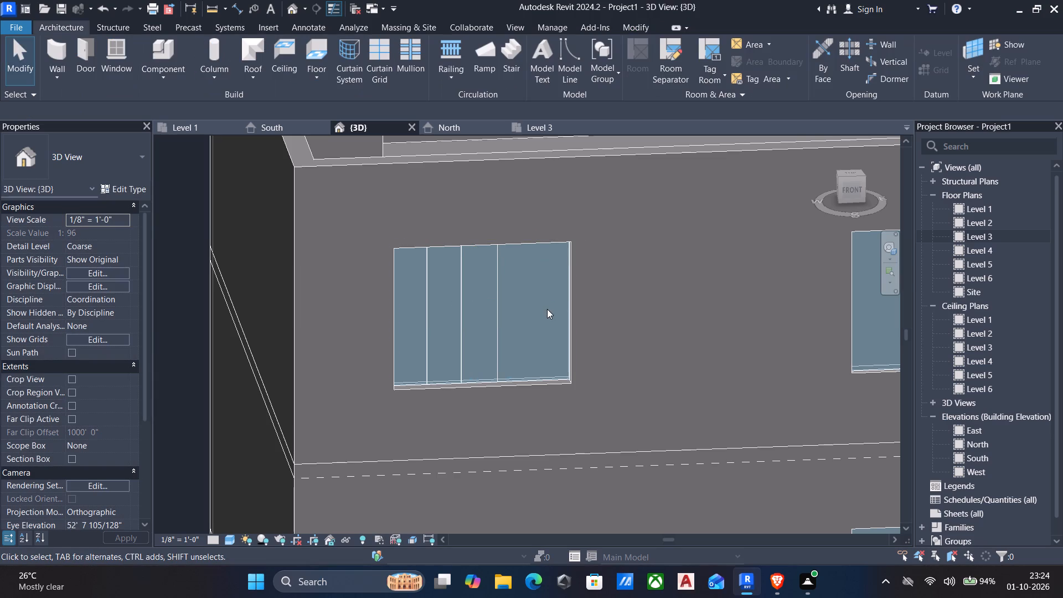
# Nudge the easternmost vertical grid line east until it is about 1' 6" from the curtain wall's east edge.
pyautogui.click(502, 336)
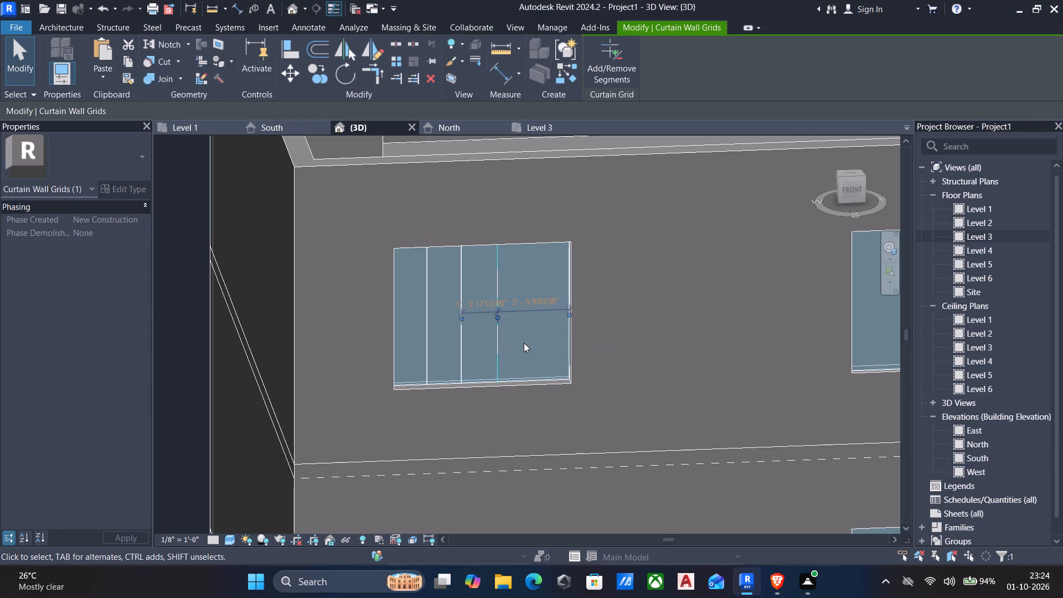
pyautogui.press('Right')
pyautogui.press('Right')
pyautogui.press('Right')
pyautogui.press('Right')
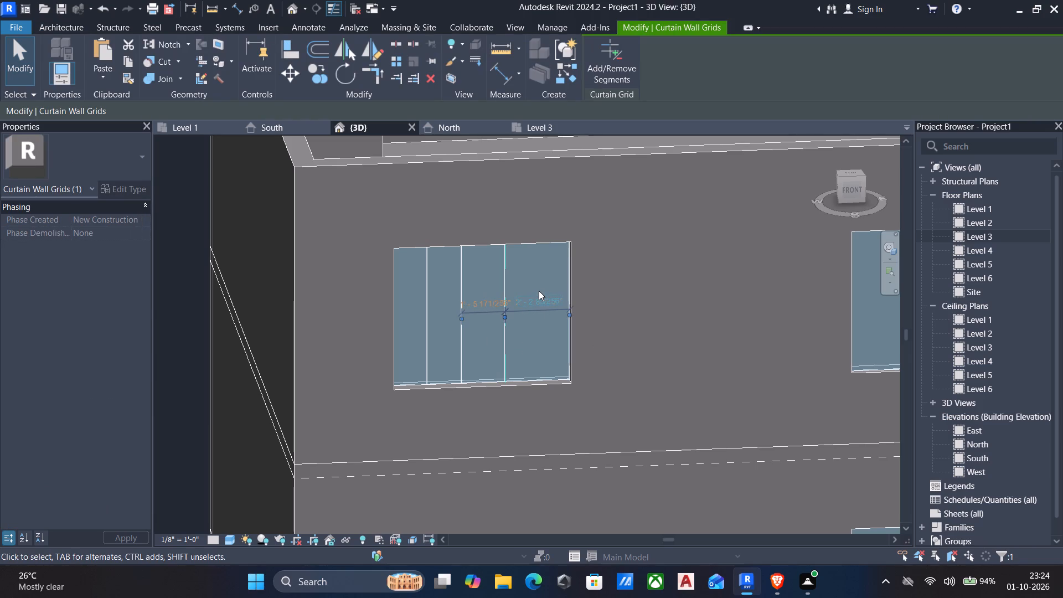
pyautogui.press('Right')
pyautogui.press('Right')
pyautogui.press('Right')
pyautogui.press('Right')
pyautogui.press('Right')
pyautogui.press('Right')
pyautogui.press('Right')
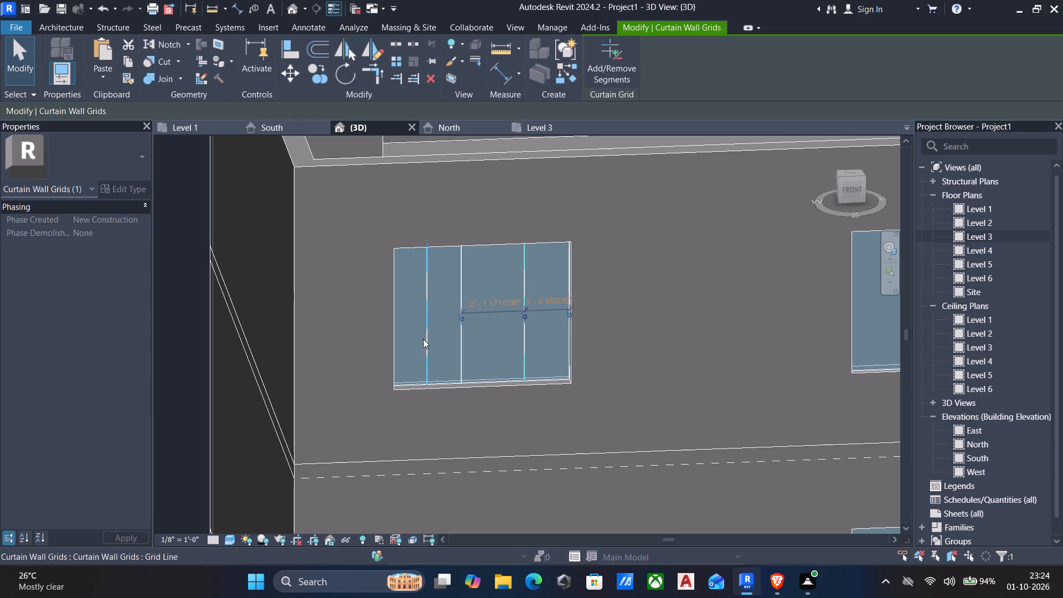
# Nudge the middle vertical grid line east until it is 1' 7" from the westernmost grid line.
pyautogui.click(450, 342)
pyautogui.press('Right')
pyautogui.press('Right')
pyautogui.press('Right')
pyautogui.press('Right')
pyautogui.press('Right')
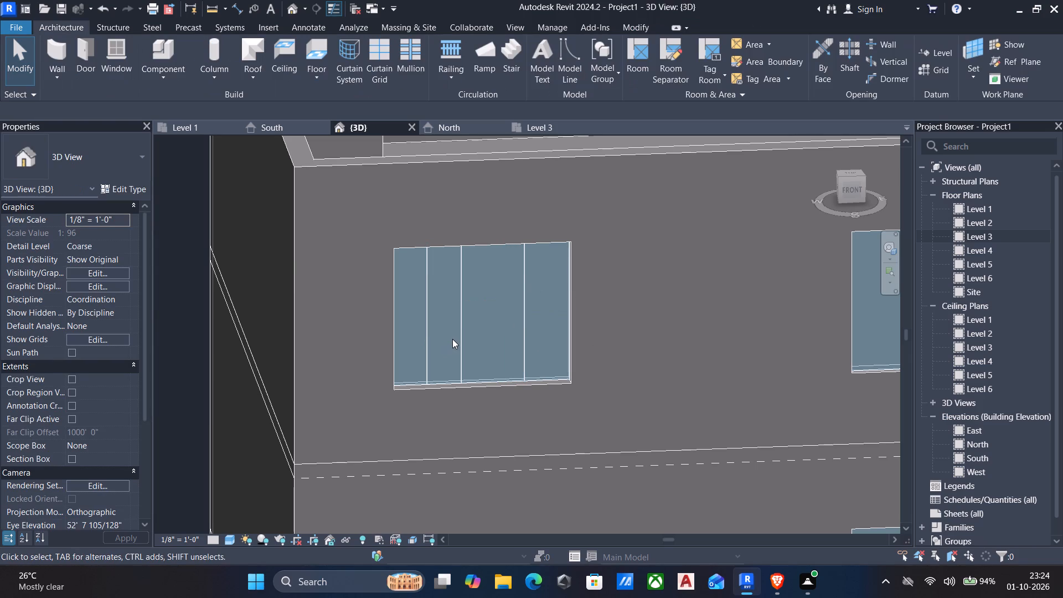
pyautogui.press('Right')
pyautogui.press('Right')
pyautogui.click(458, 334)
pyautogui.press('Right')
pyautogui.press('Right')
pyautogui.press('Right')
pyautogui.press('Right')
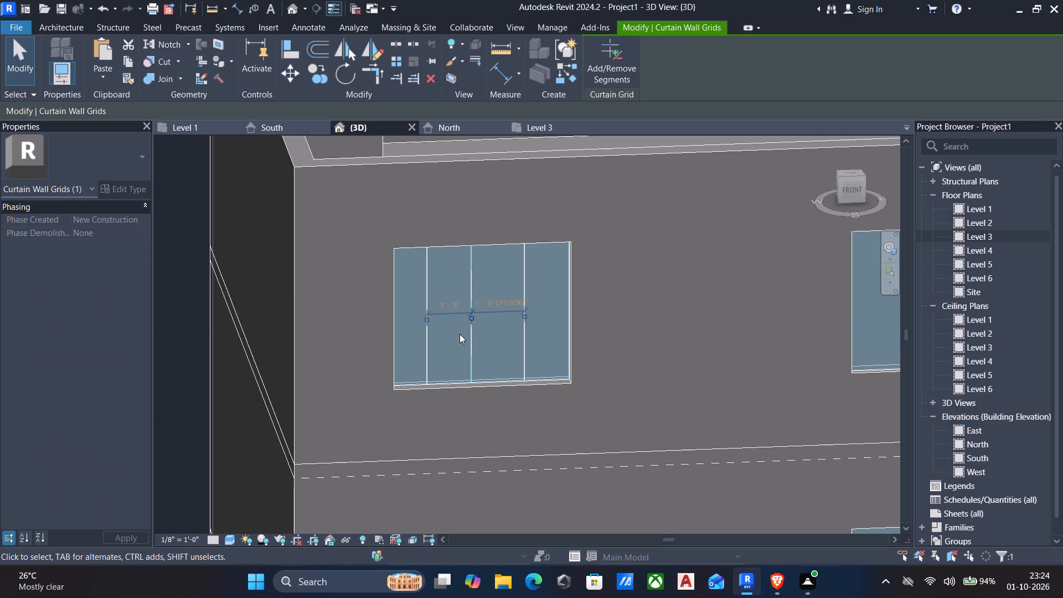
pyautogui.press('Right')
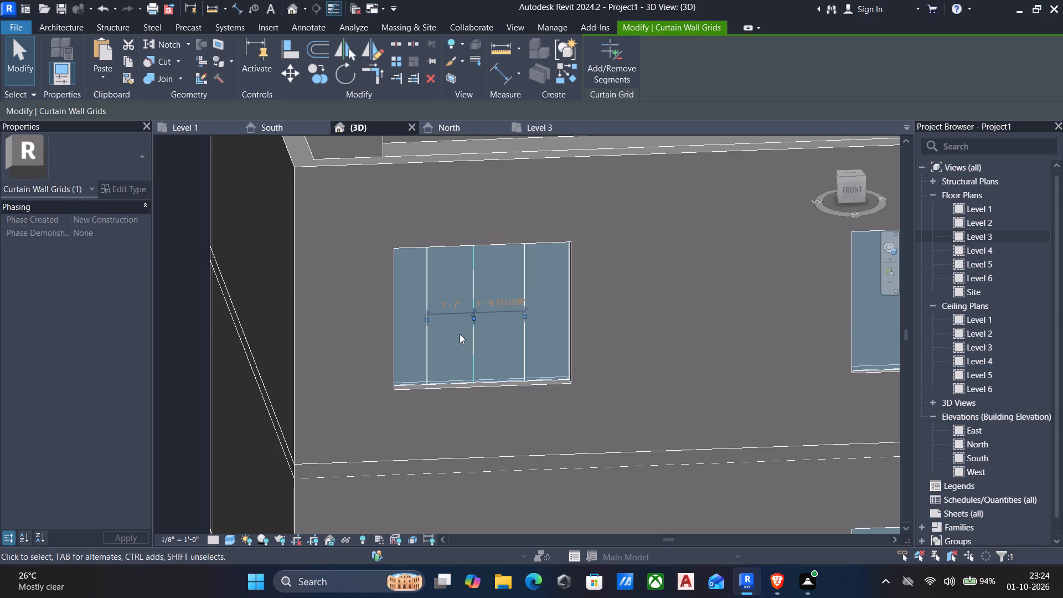
# Nudge the middle vertical grid line on the Level 3 west curtain wall east until it is 1' 8 1/2" from the westernmost line.
pyautogui.scroll(4, 479, 342)
pyautogui.keyDown('shift'); pyautogui.moveTo(482, 341); pyautogui.dragTo(460, 363, button='middle'); pyautogui.keyUp('shift')
pyautogui.scroll(4, 510, 314)
pyautogui.scroll(5, 550, 258)
pyautogui.scroll(5, 448, 301)
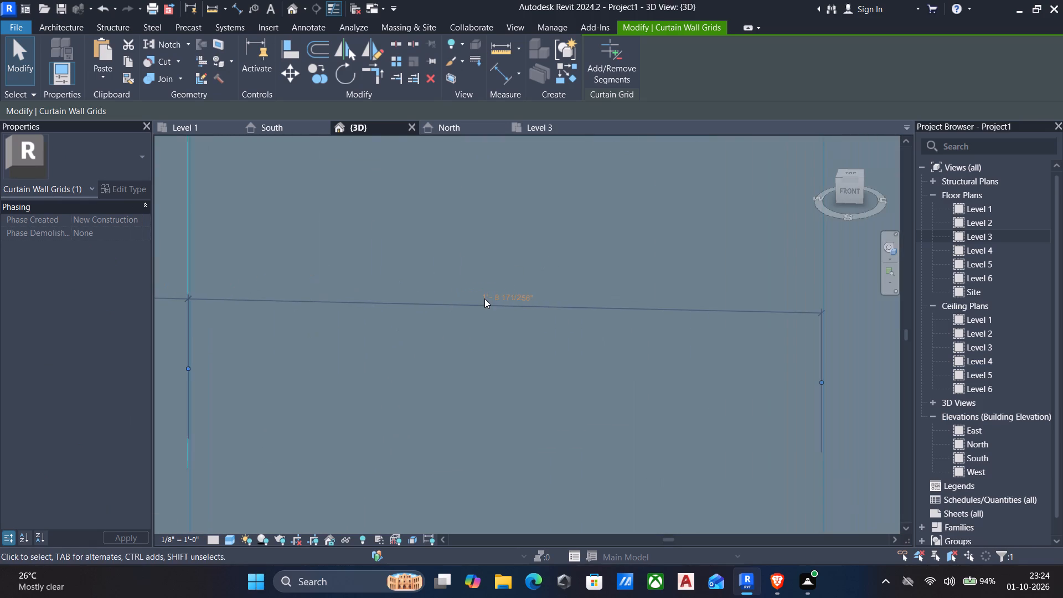
pyautogui.scroll(-7, 485, 298)
pyautogui.scroll(-4, 610, 416)
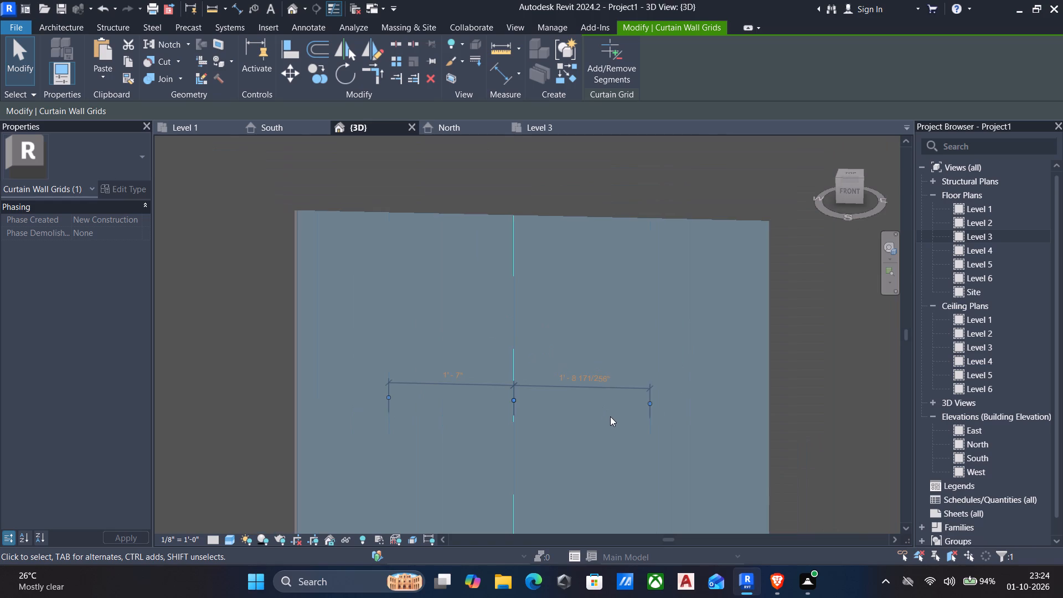
pyautogui.scroll(-2, 610, 416)
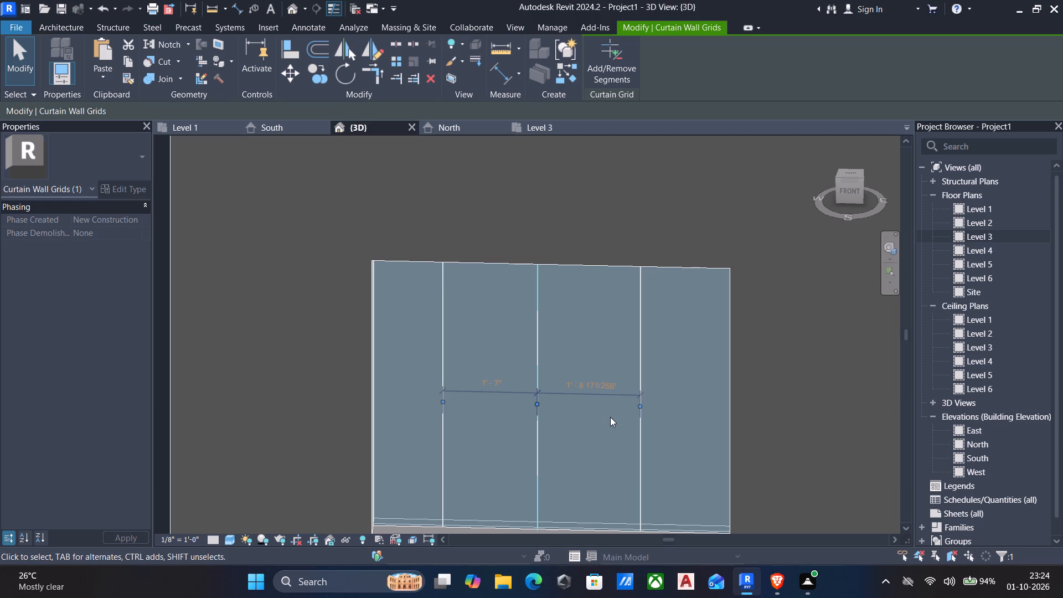
pyautogui.scroll(1, 610, 417)
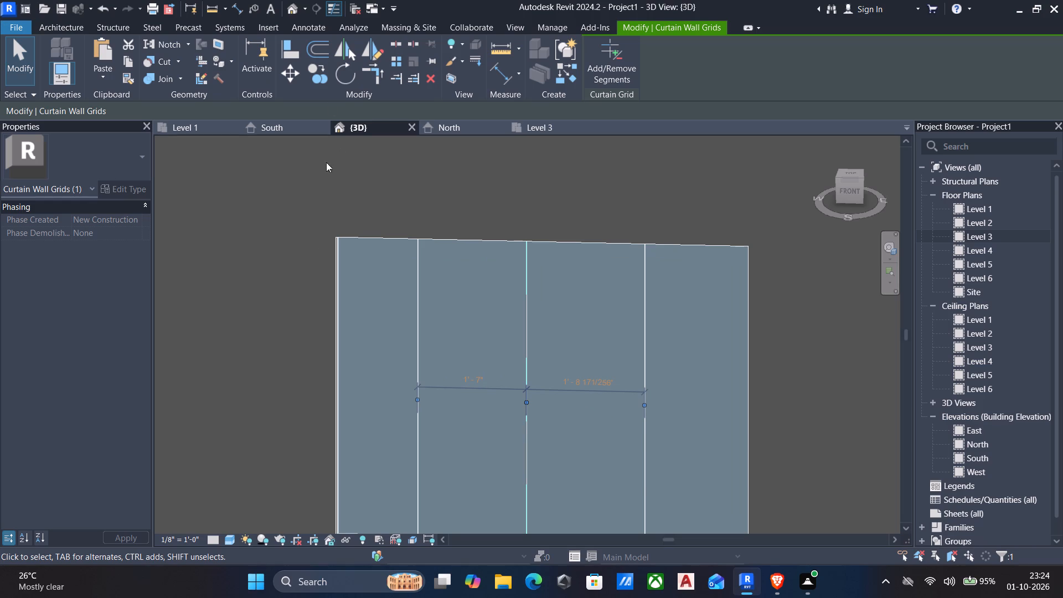
pyautogui.scroll(-3, 469, 388)
pyautogui.moveTo(471, 383); pyautogui.dragTo(465, 332, button='middle')
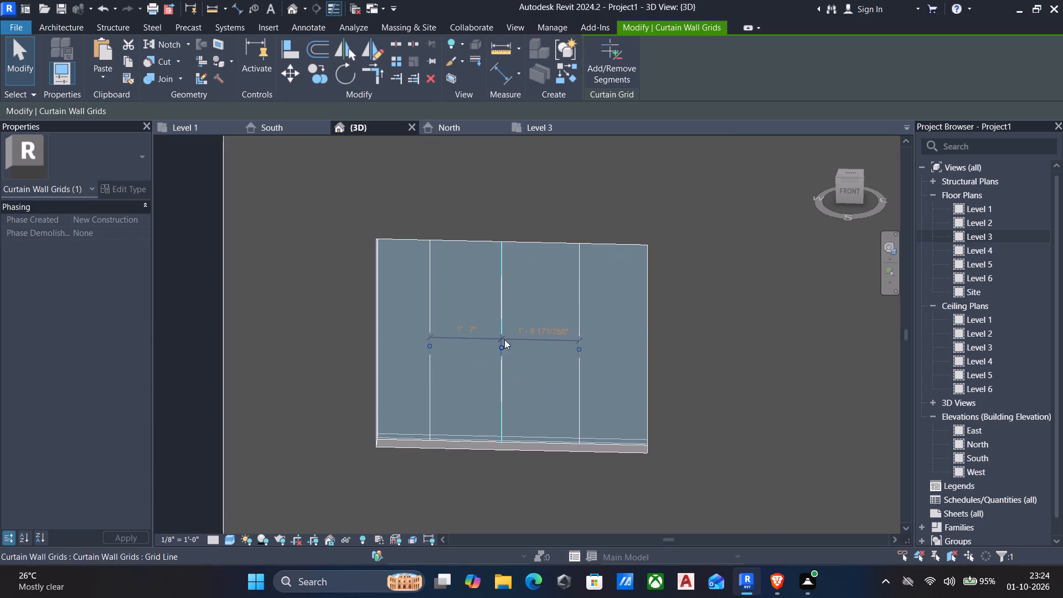
pyautogui.click(501, 385)
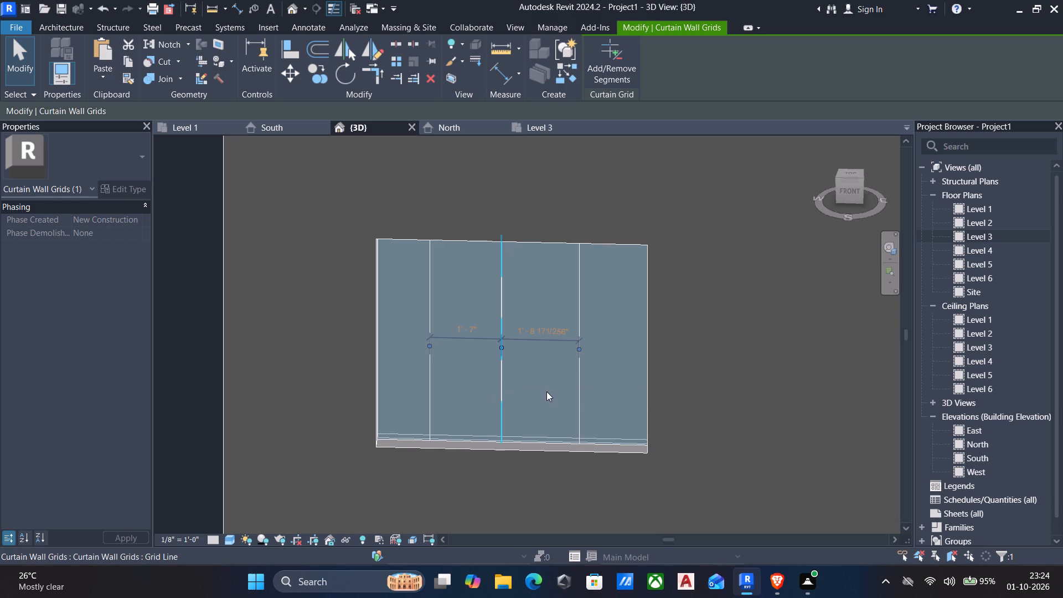
pyautogui.press('Right')
pyautogui.press('Right')
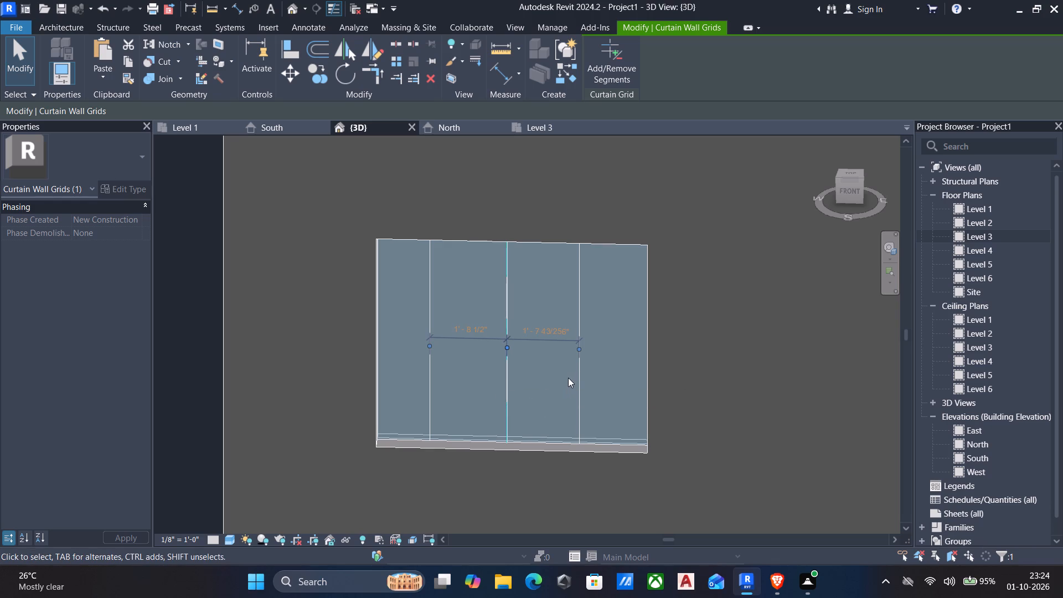
# Nudge the easternmost grid line and the middle grid line each slightly east, keeping them about 1' 7" apart.
pyautogui.click(576, 386)
pyautogui.press('Right')
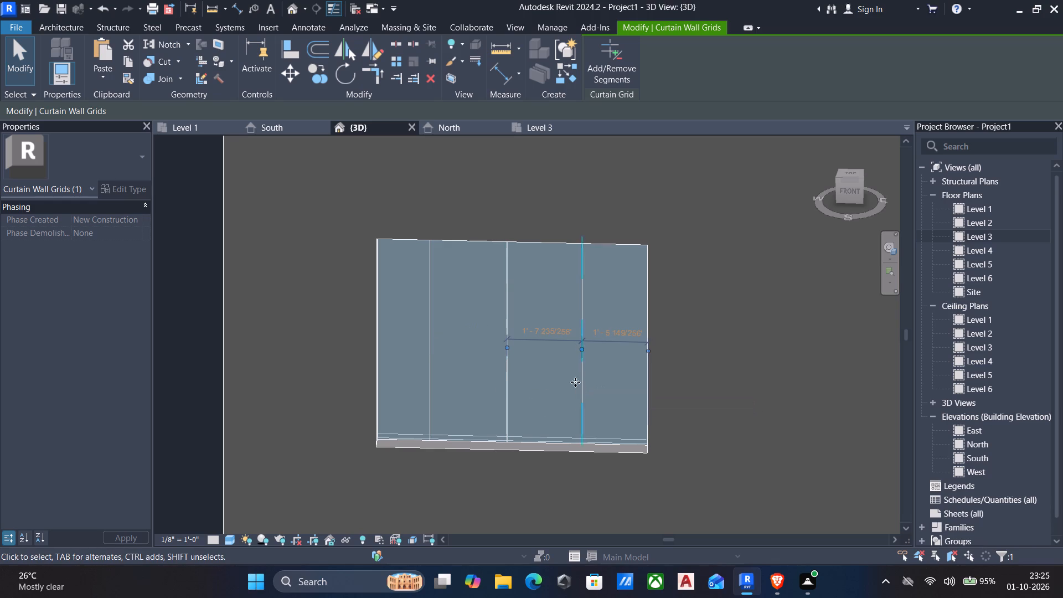
pyautogui.click(511, 383)
pyautogui.press('Right')
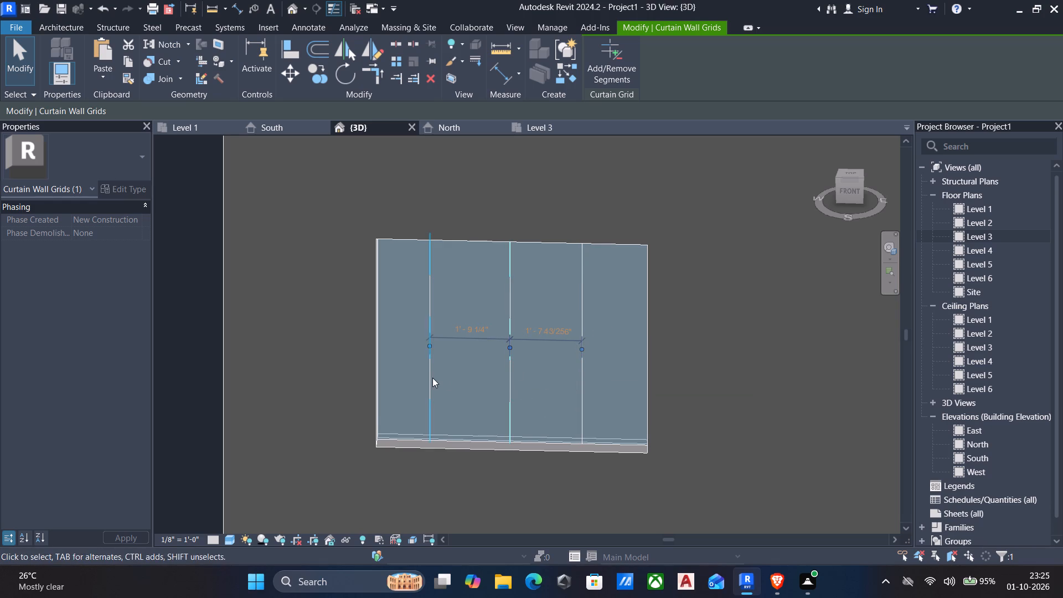
# Nudge the westernmost vertical grid line east until it is 1' 7" from the middle grid line.
pyautogui.click(432, 378)
pyautogui.press('Right')
pyautogui.press('Right')
pyautogui.press('Right')
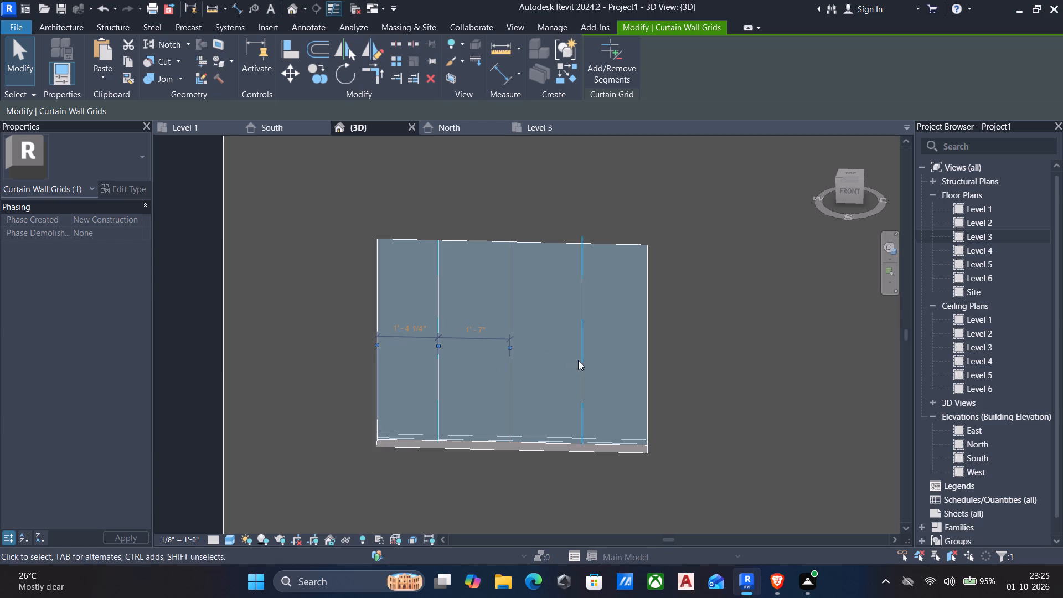
# Place three vertical curtain grid lines on the Level 3 east curtain wall, the first 1' 3" from its west edge and the others at 1' 7" spacing.
pyautogui.scroll(-3, 503, 353)
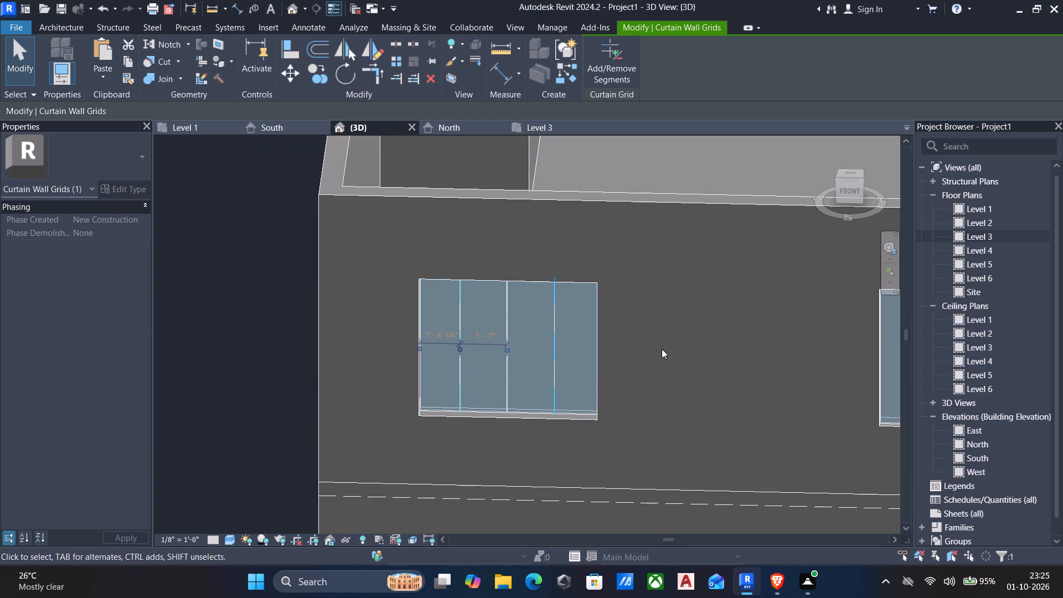
pyautogui.moveTo(662, 349); pyautogui.dragTo(569, 334, button='middle')
pyautogui.scroll(-3, 566, 334)
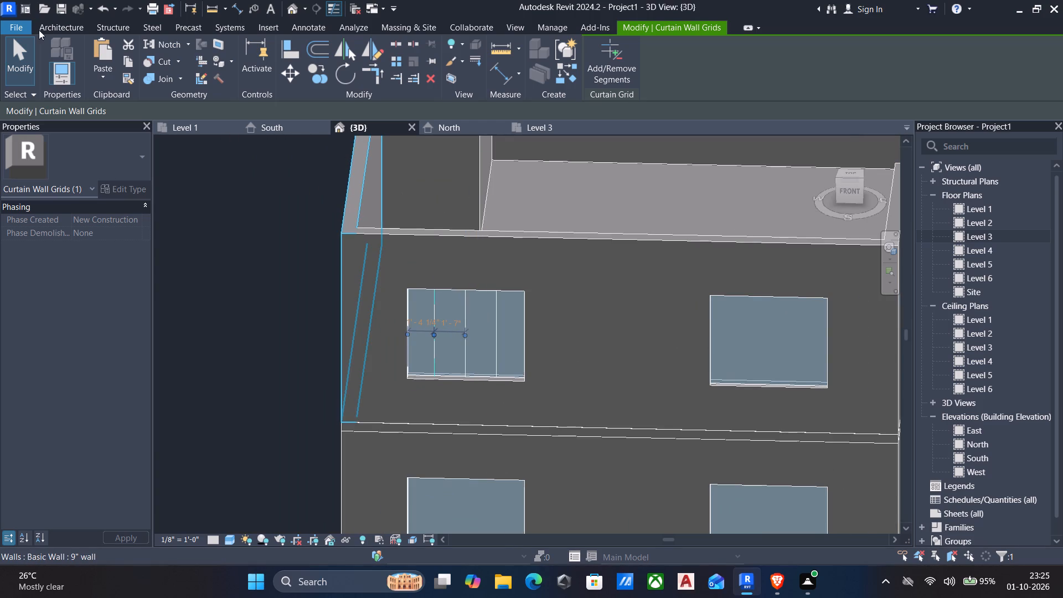
pyautogui.click(44, 33)
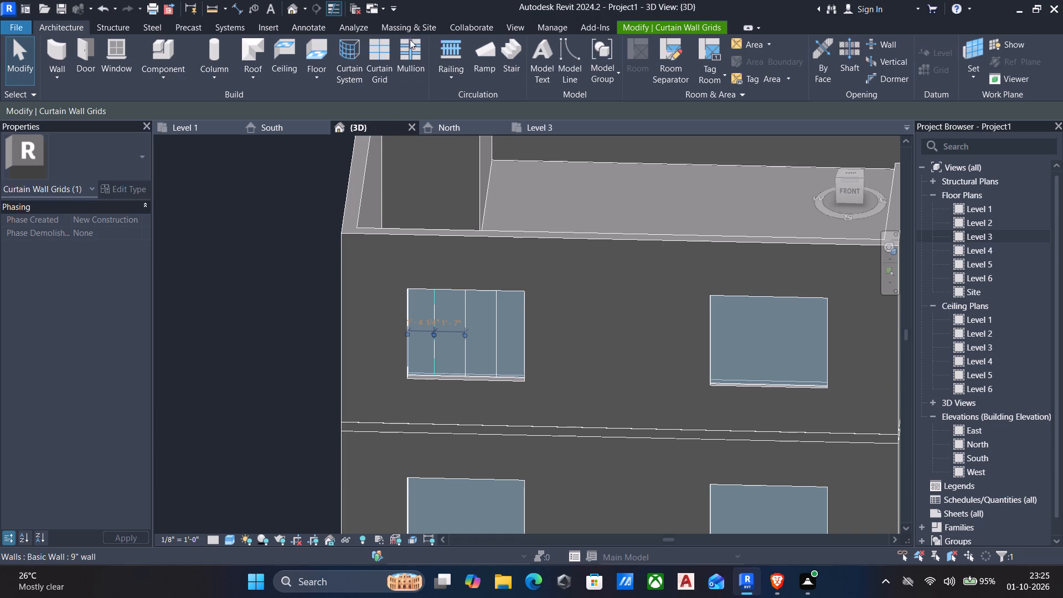
pyautogui.click(383, 48)
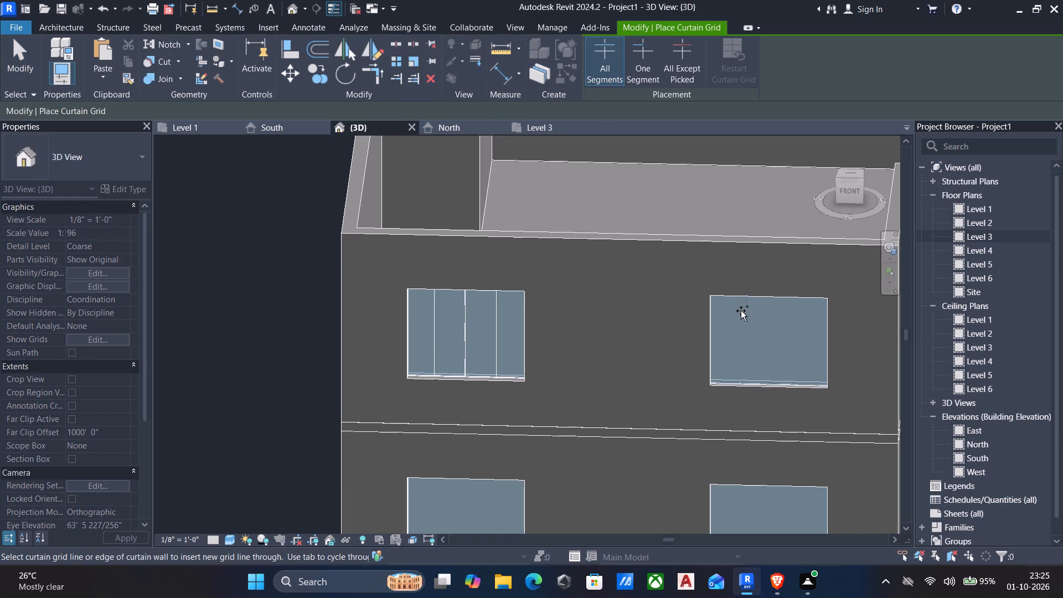
pyautogui.scroll(2, 734, 301)
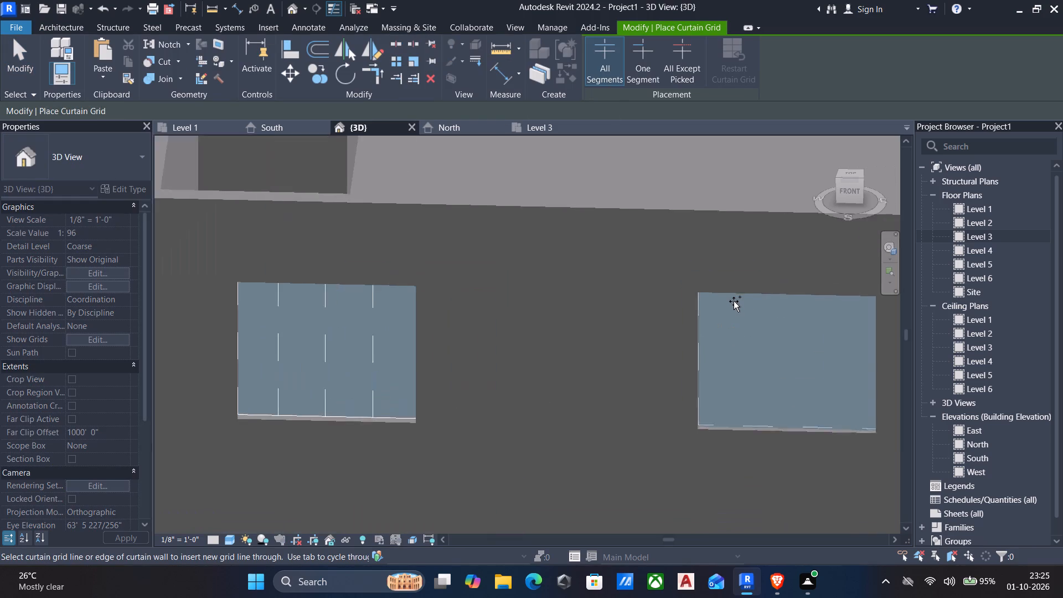
pyautogui.scroll(2, 734, 301)
pyautogui.click(736, 293)
pyautogui.scroll(-3, 736, 293)
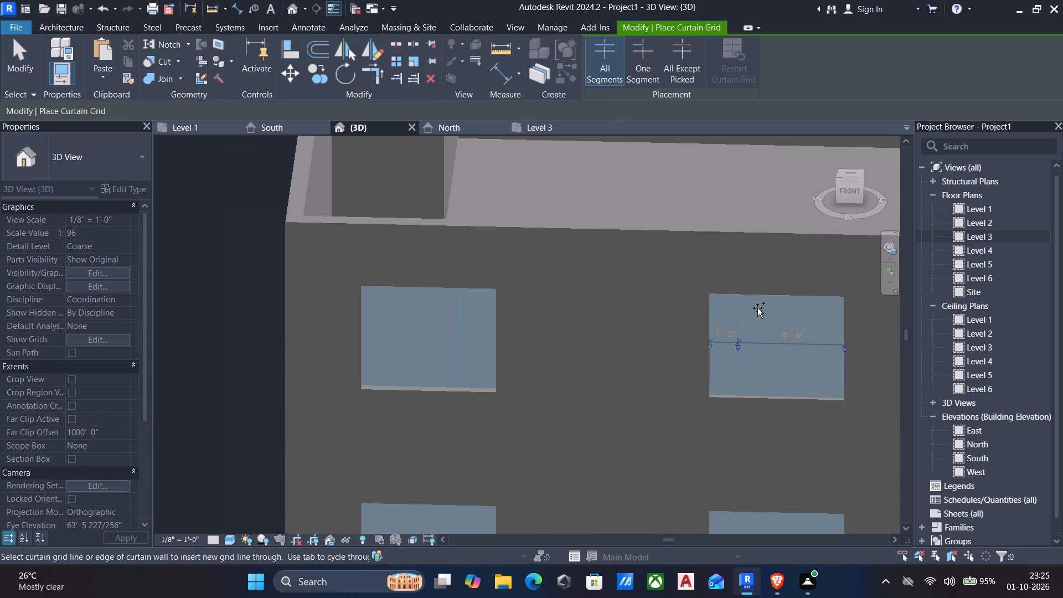
pyautogui.click(771, 296)
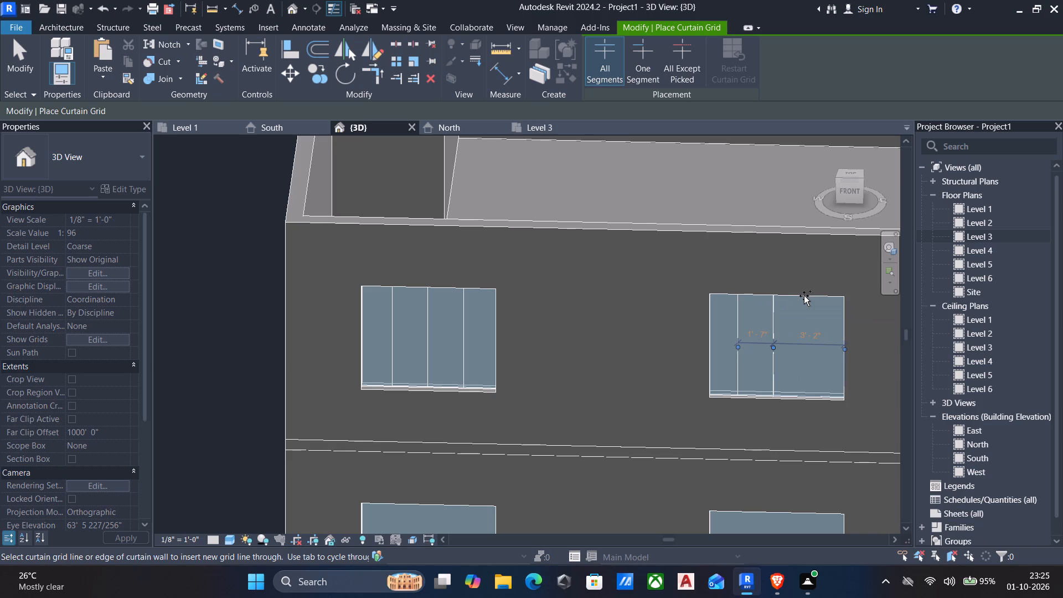
pyautogui.click(816, 300)
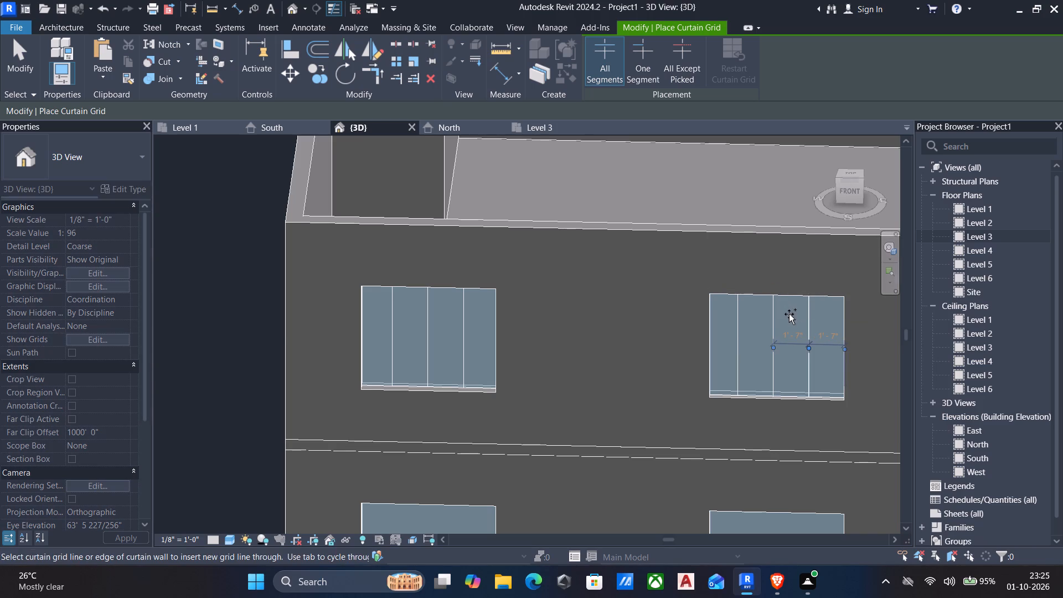
# Place three vertical curtain grid lines on the lower-storey west curtain wall, the first 1' 4" from its west edge and the others about 1' 7" apart.
pyautogui.moveTo(789, 315); pyautogui.dragTo(782, 293, button='middle')
pyautogui.scroll(-3, 781, 291)
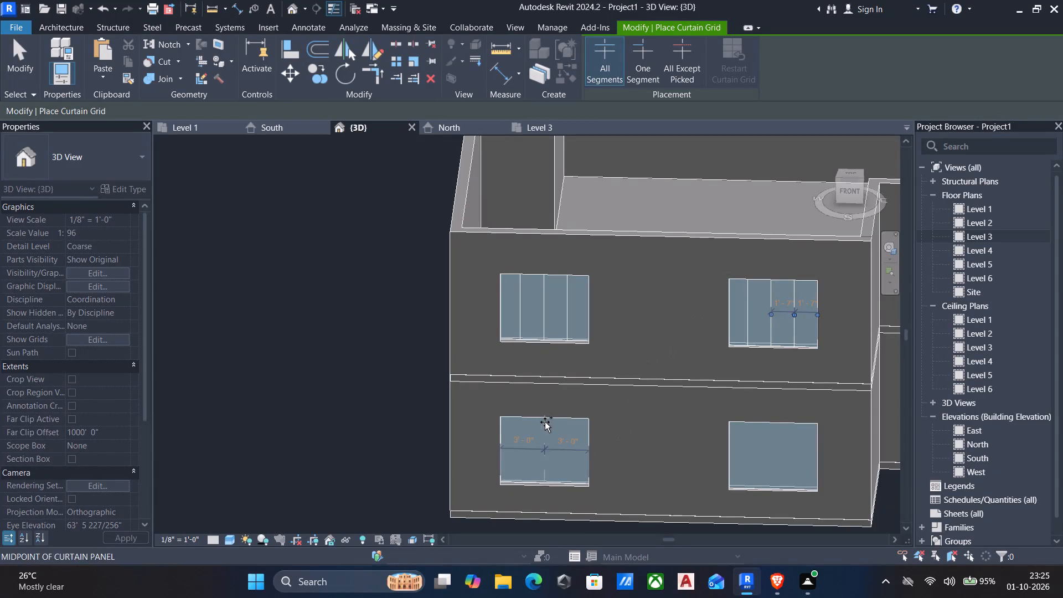
pyautogui.scroll(4, 539, 421)
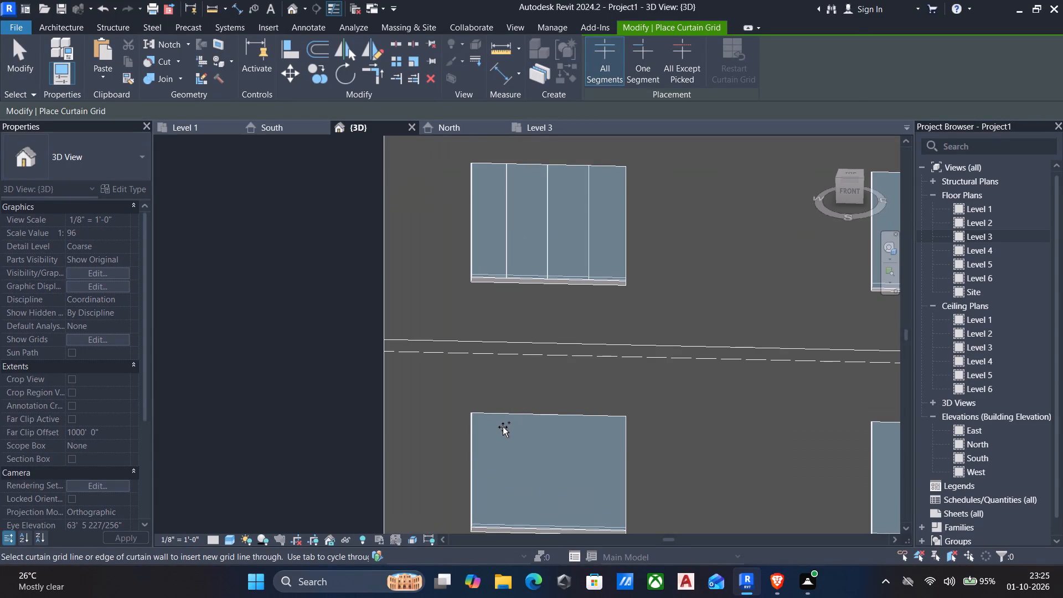
pyautogui.click(507, 414)
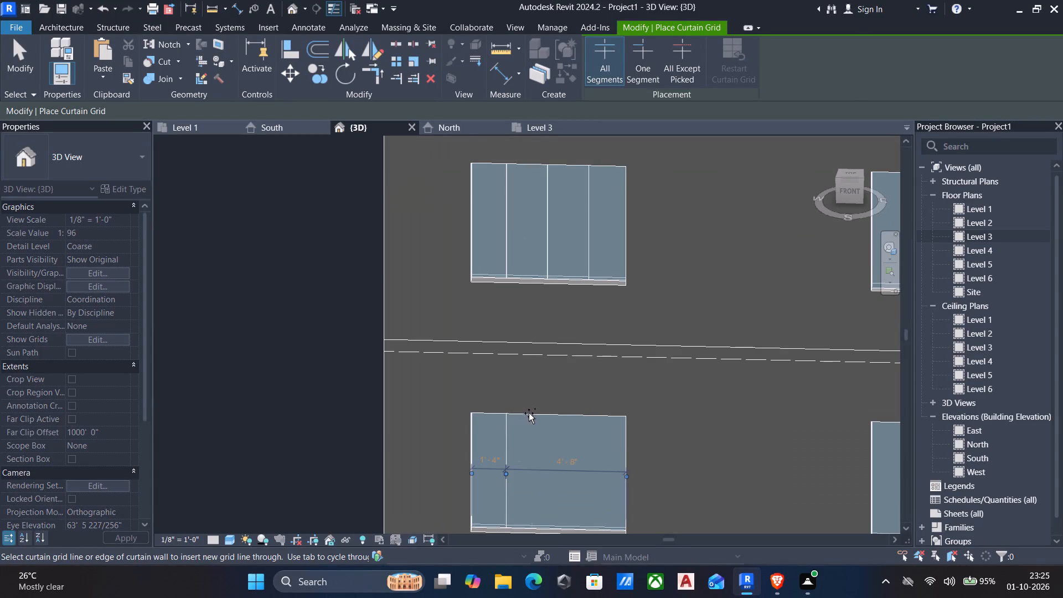
pyautogui.click(544, 415)
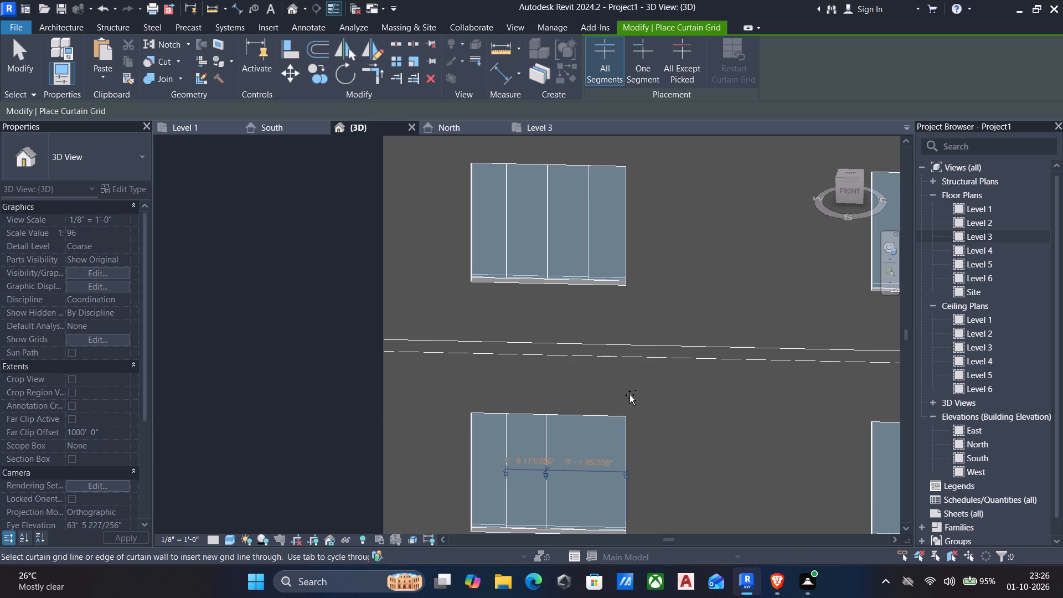
pyautogui.scroll(3, 521, 383)
pyautogui.scroll(-5, 520, 382)
pyautogui.moveTo(537, 408); pyautogui.dragTo(511, 398, button='middle')
pyautogui.scroll(1, 519, 405)
pyautogui.moveTo(511, 398); pyautogui.dragTo(501, 390, button='middle')
pyautogui.scroll(-2, 499, 389)
pyautogui.scroll(5, 510, 449)
pyautogui.scroll(5, 474, 423)
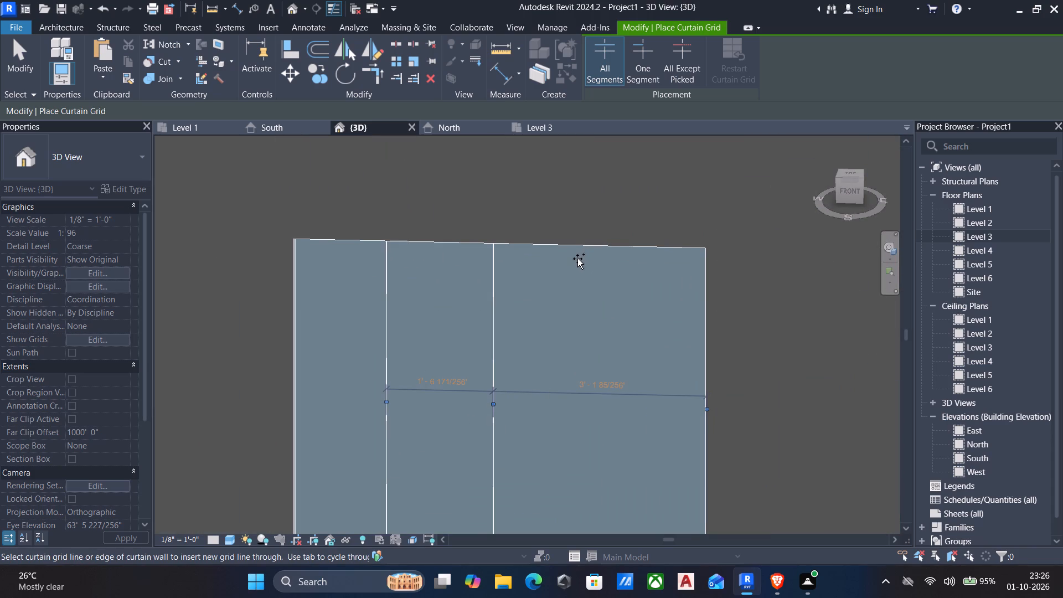
pyautogui.press('Escape')
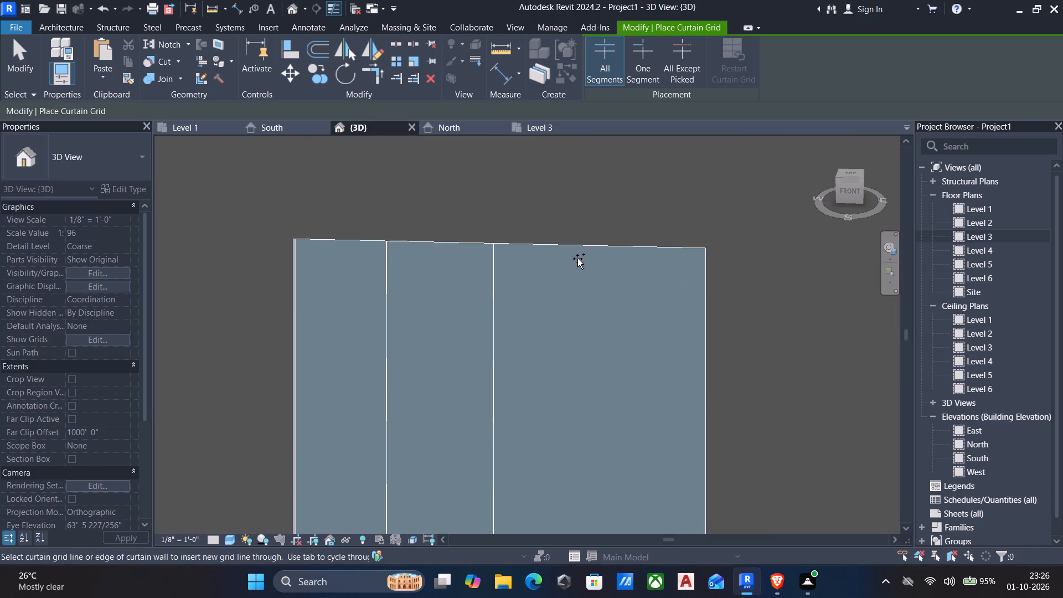
pyautogui.click(607, 55)
pyautogui.scroll(-5, 582, 248)
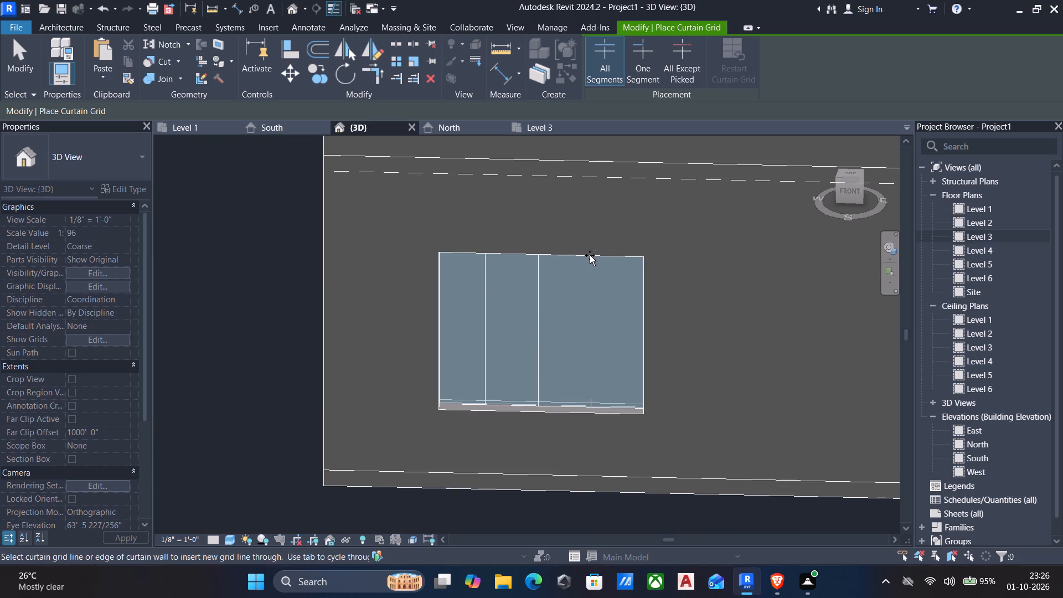
pyautogui.click(584, 256)
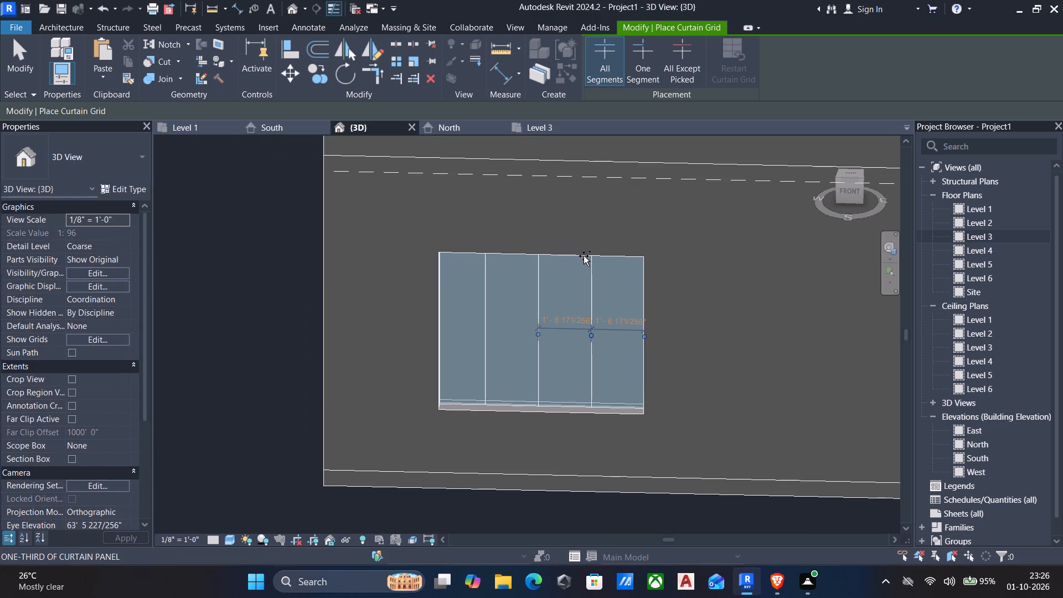
# Place three vertical curtain grid lines on the lower-storey east curtain wall, the first 1' 2" from its west edge and the others about 1' 7" apart.
pyautogui.moveTo(524, 244); pyautogui.dragTo(437, 233, button='middle')
pyautogui.scroll(-5, 437, 233)
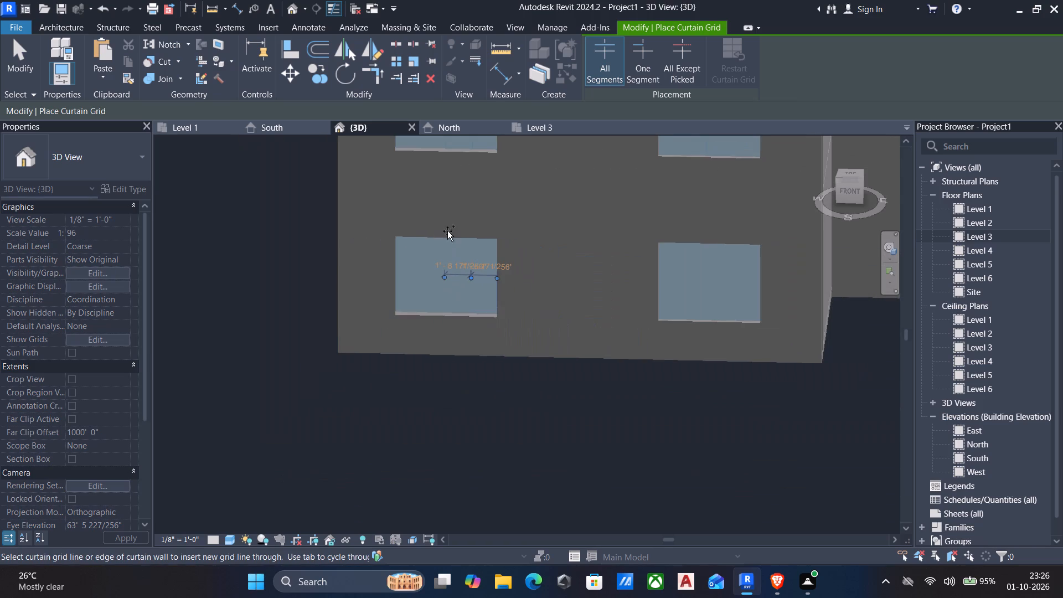
pyautogui.scroll(5, 677, 260)
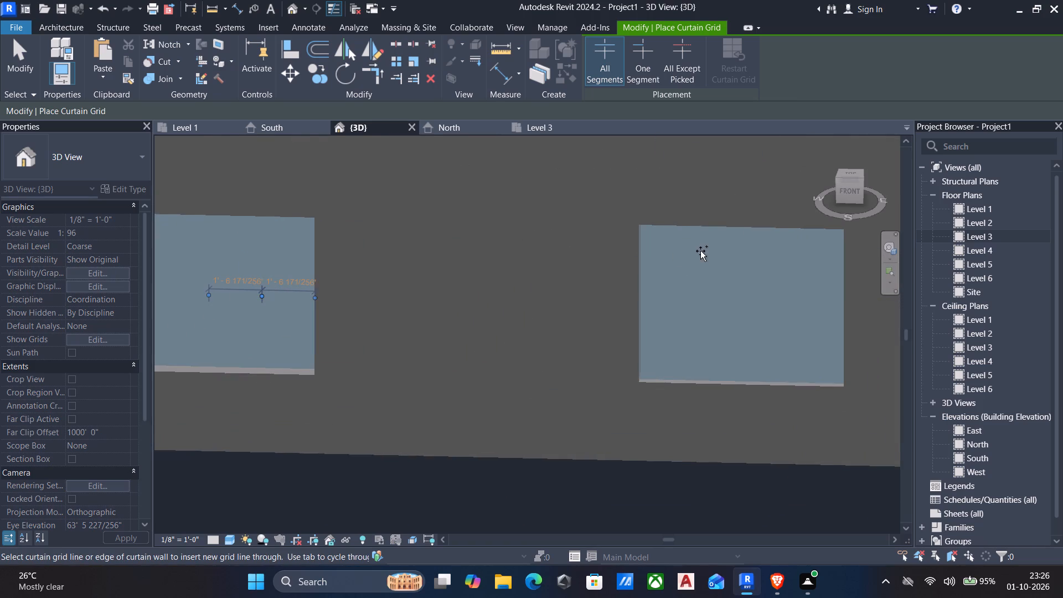
pyautogui.click(679, 226)
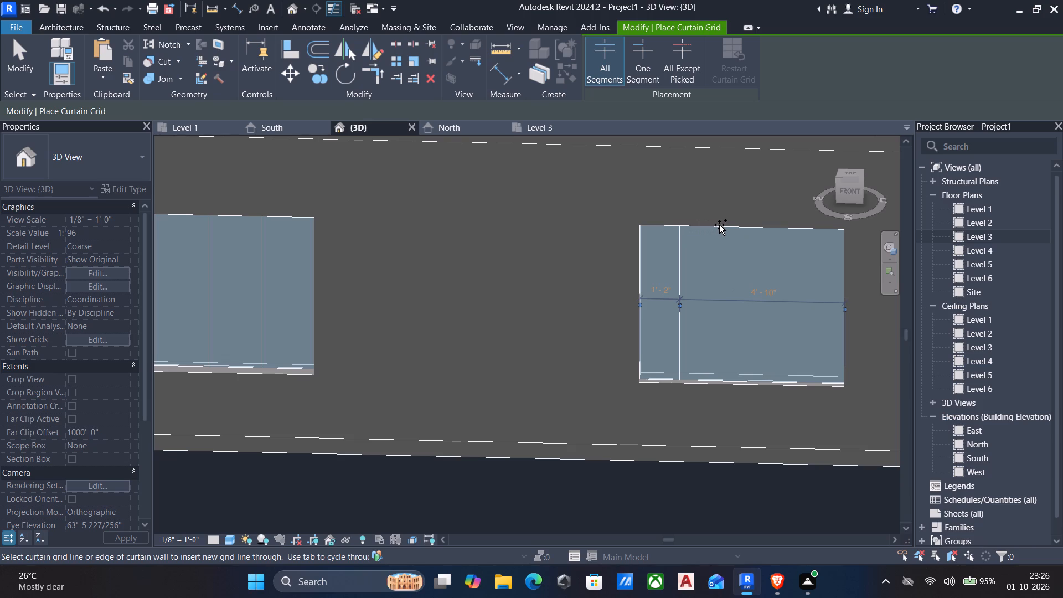
pyautogui.scroll(1, 719, 225)
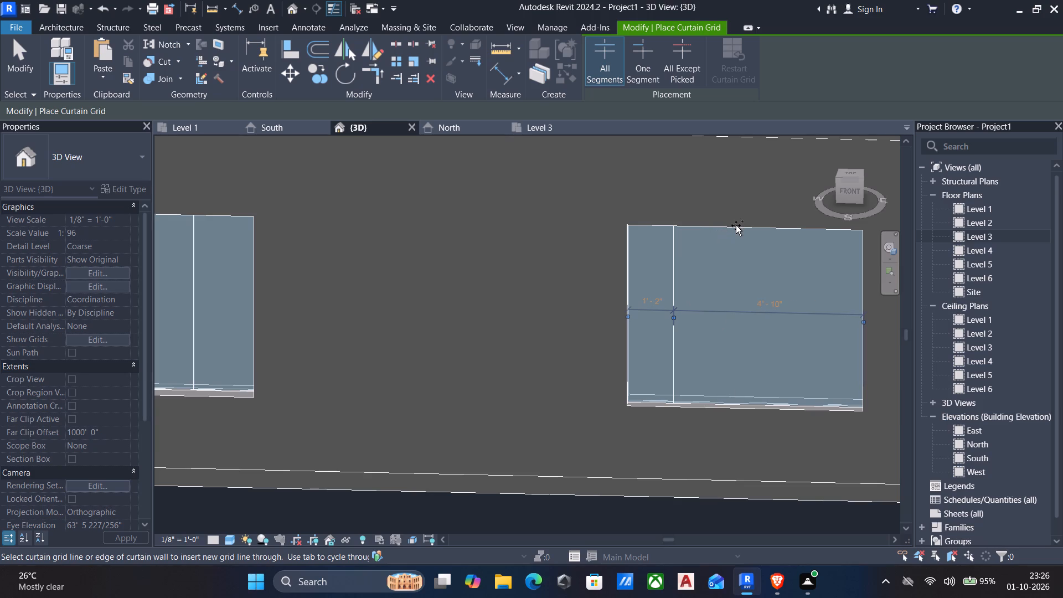
pyautogui.click(735, 229)
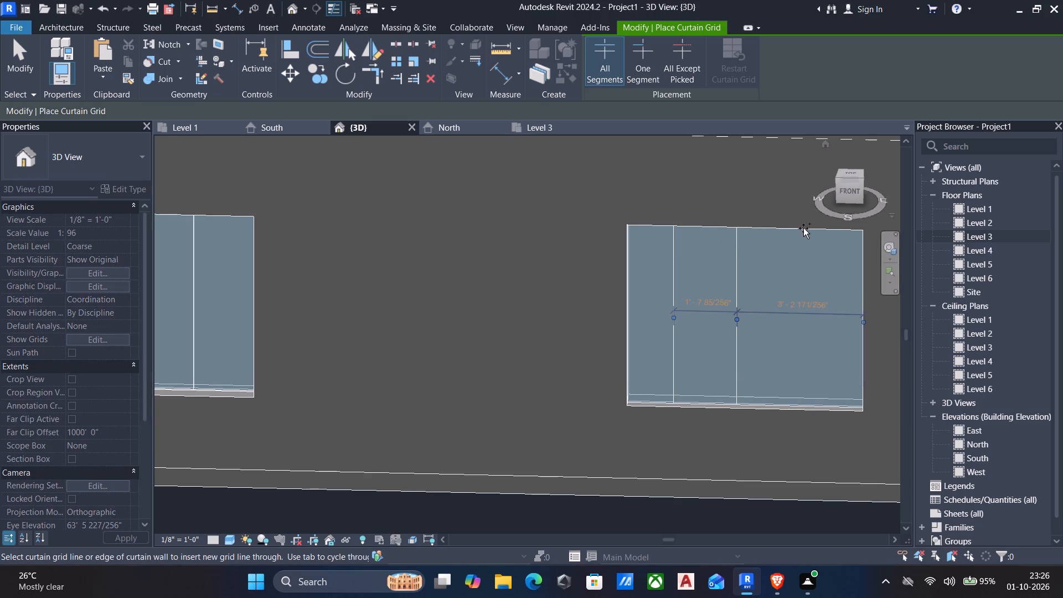
pyautogui.click(800, 230)
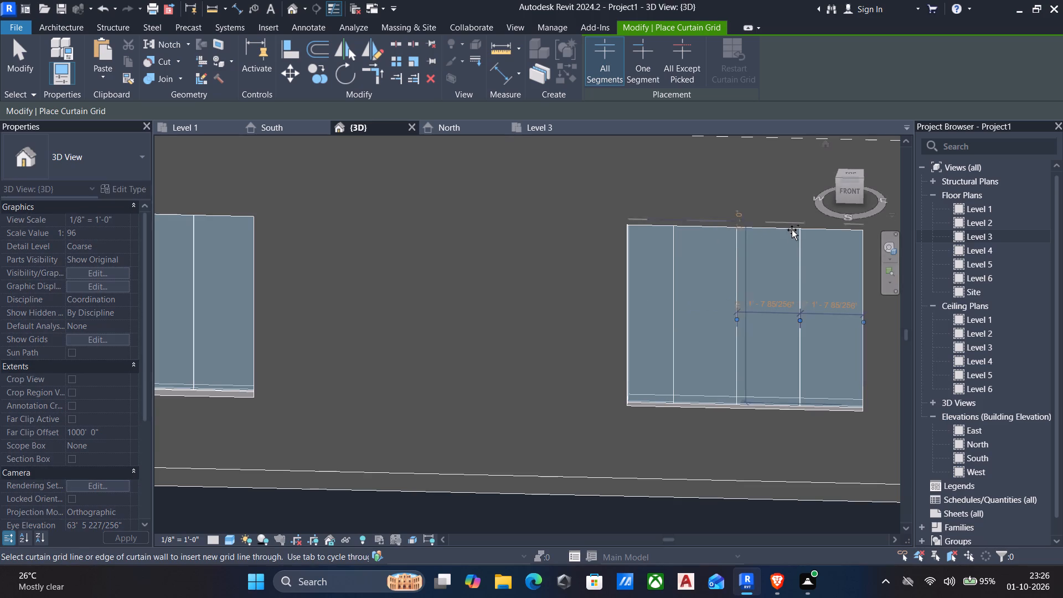
pyautogui.scroll(-4, 785, 238)
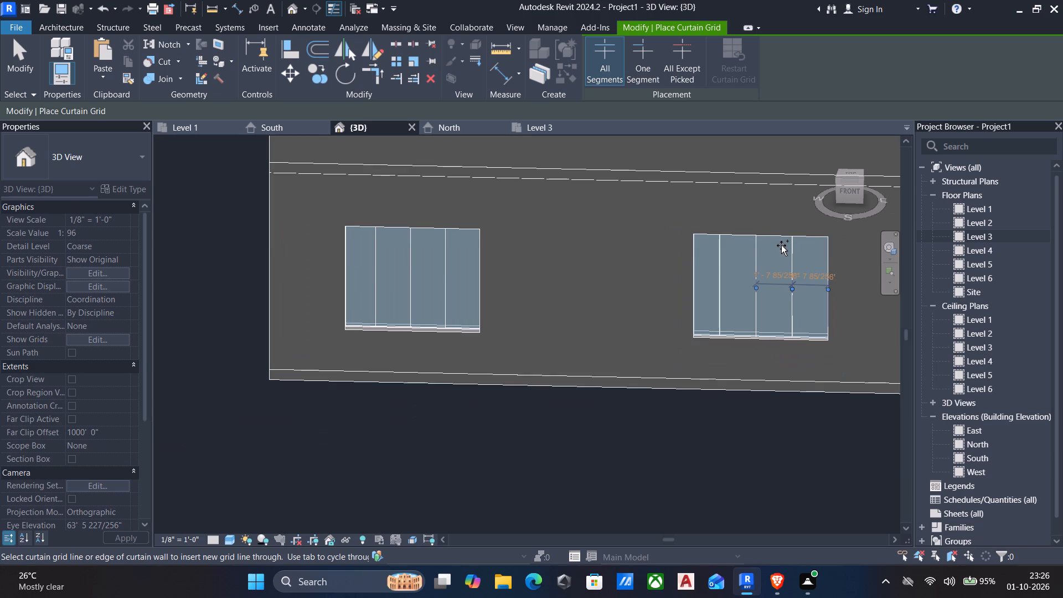
pyautogui.moveTo(765, 269); pyautogui.dragTo(747, 298, button='middle')
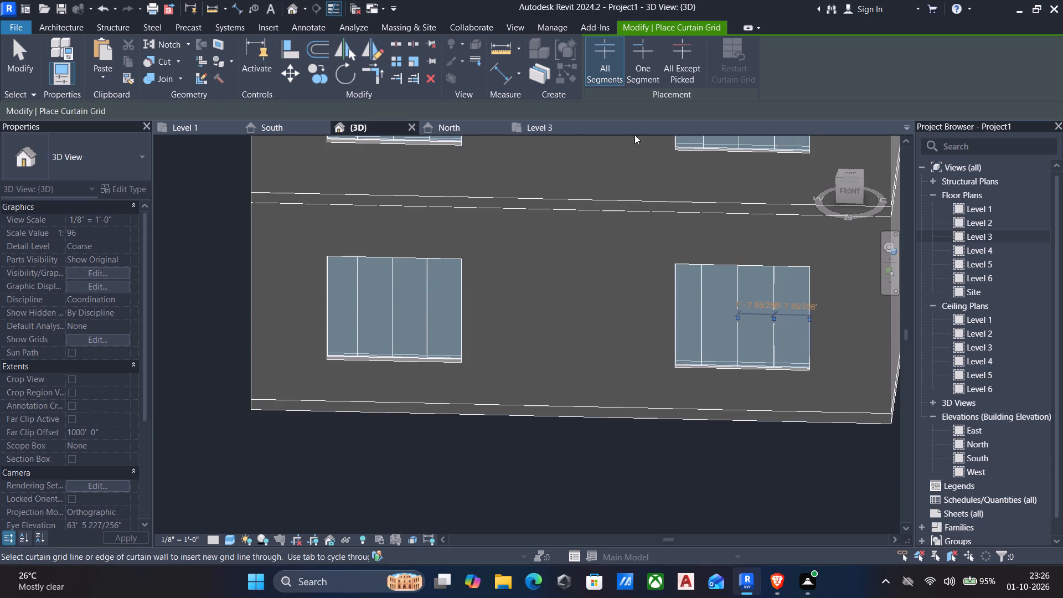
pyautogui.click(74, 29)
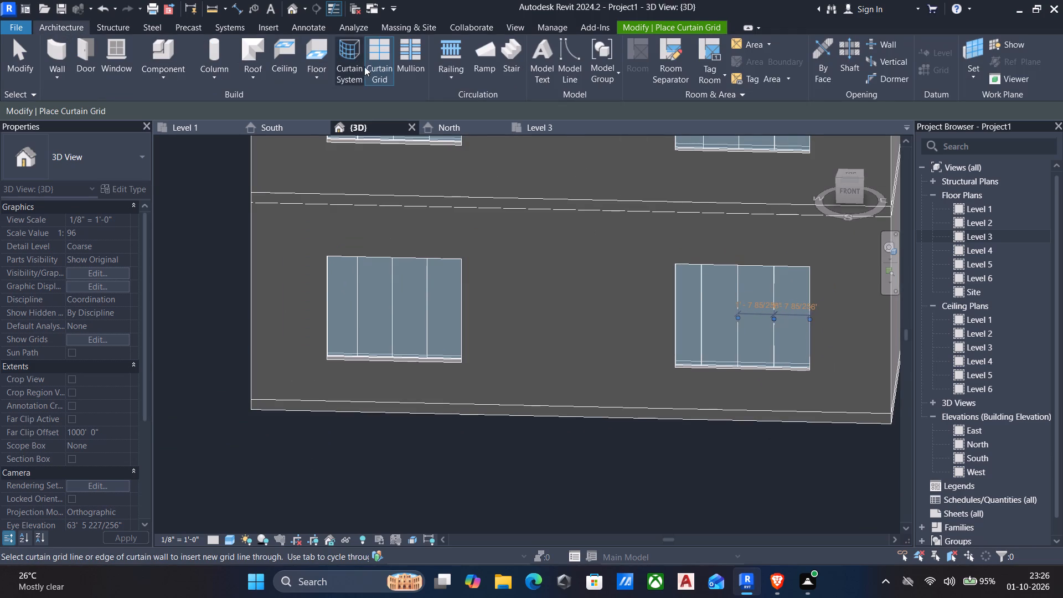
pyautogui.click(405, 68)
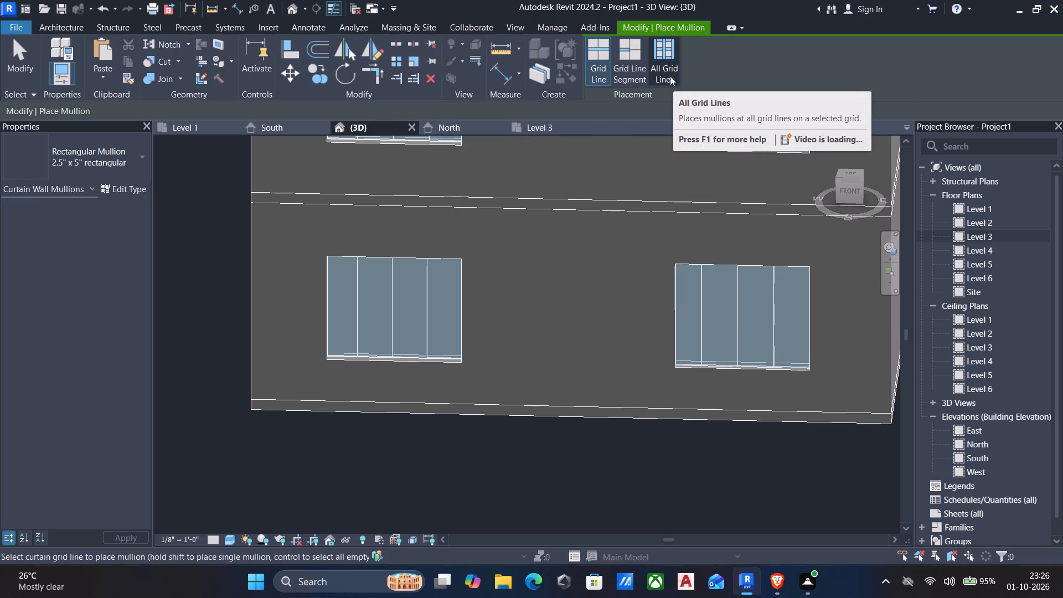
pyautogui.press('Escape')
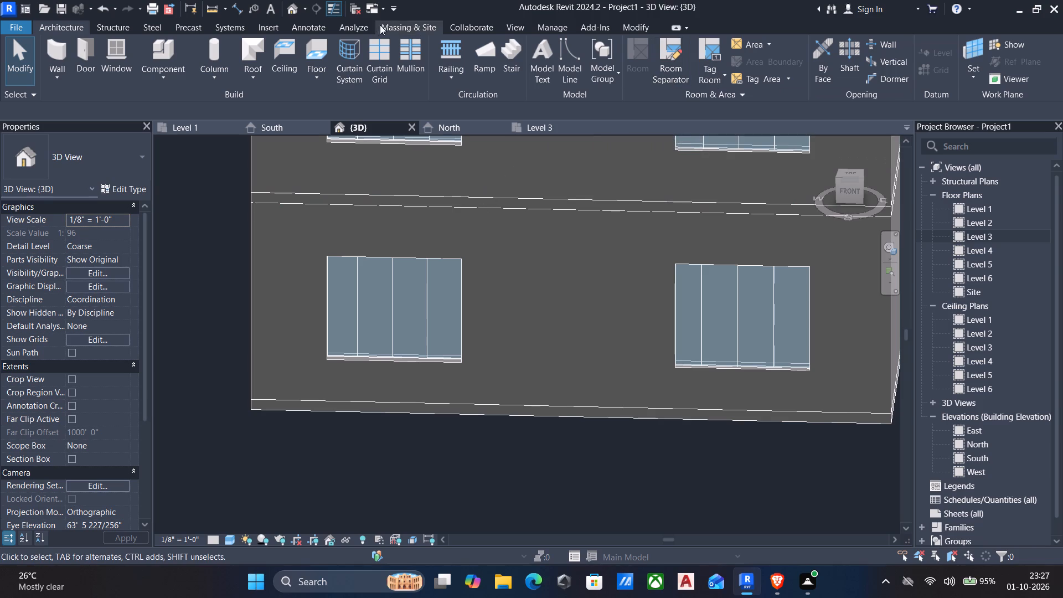
# Place a horizontal curtain grid line about one third up from the bottom on both lower-storey curtain wall windows.
pyautogui.click(368, 61)
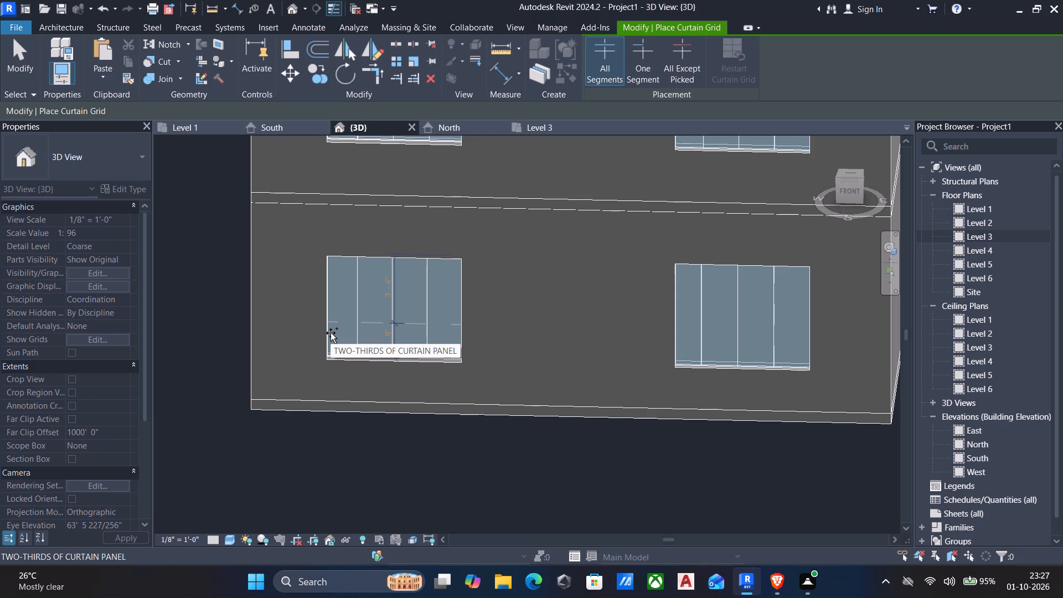
pyautogui.click(331, 333)
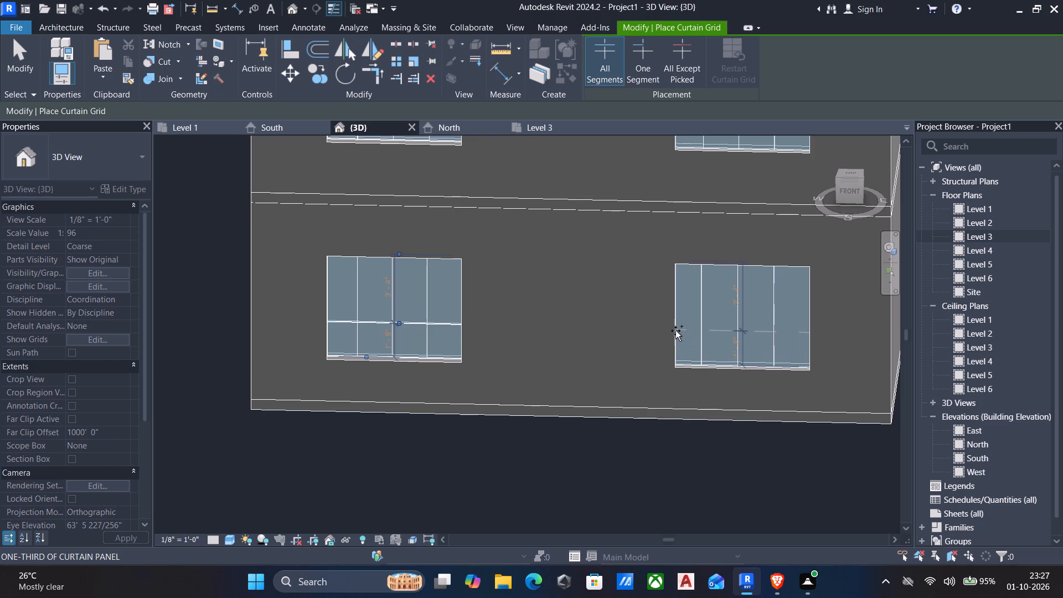
pyautogui.moveTo(640, 320); pyautogui.dragTo(640, 336, button='middle')
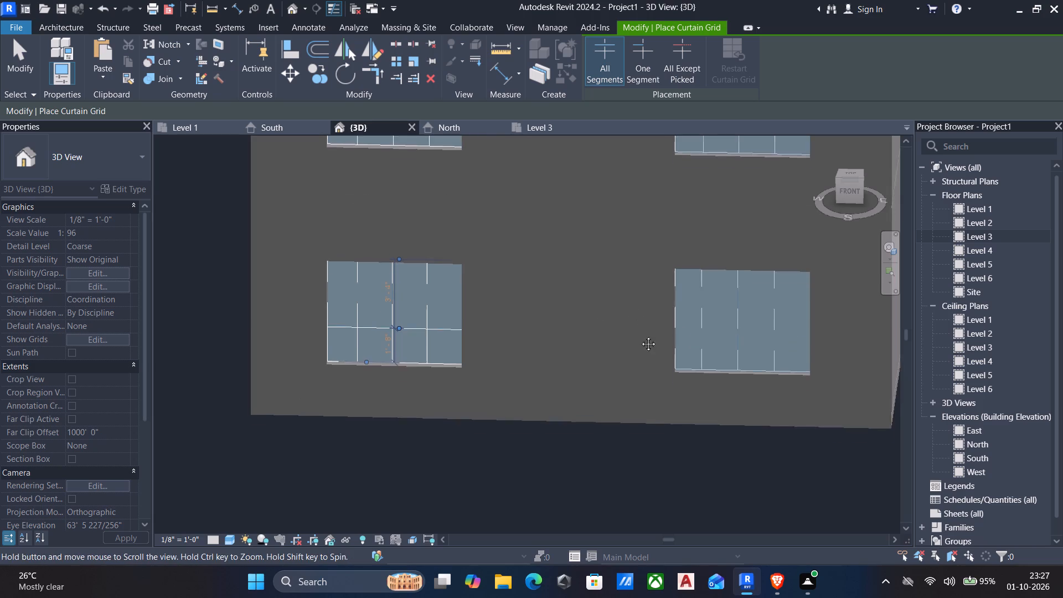
pyautogui.moveTo(640, 336); pyautogui.dragTo(640, 344, button='middle')
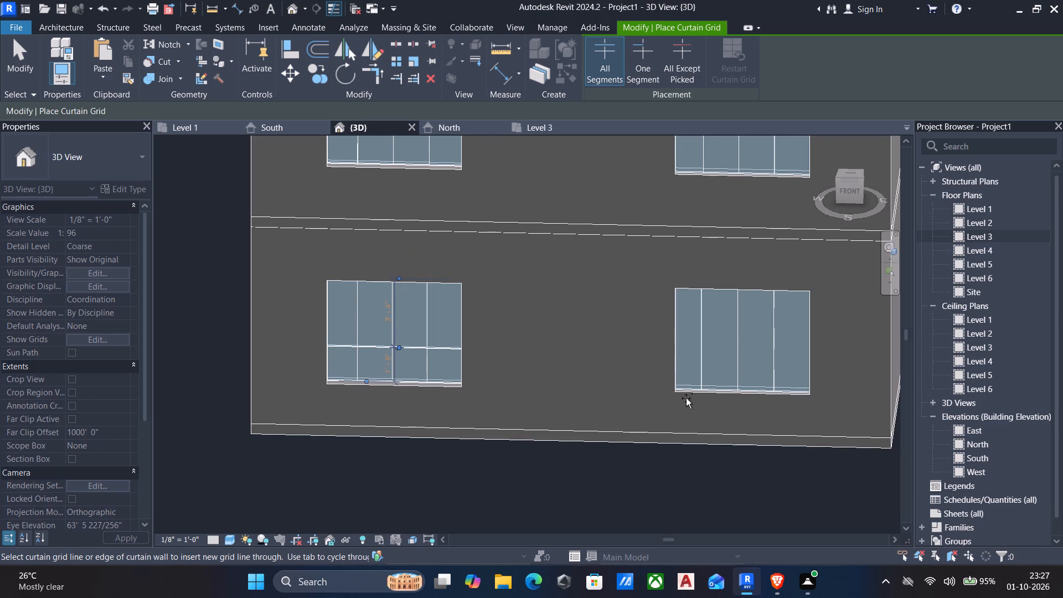
pyautogui.scroll(-1, 345, 332)
pyautogui.moveTo(348, 333); pyautogui.dragTo(391, 349, button='middle')
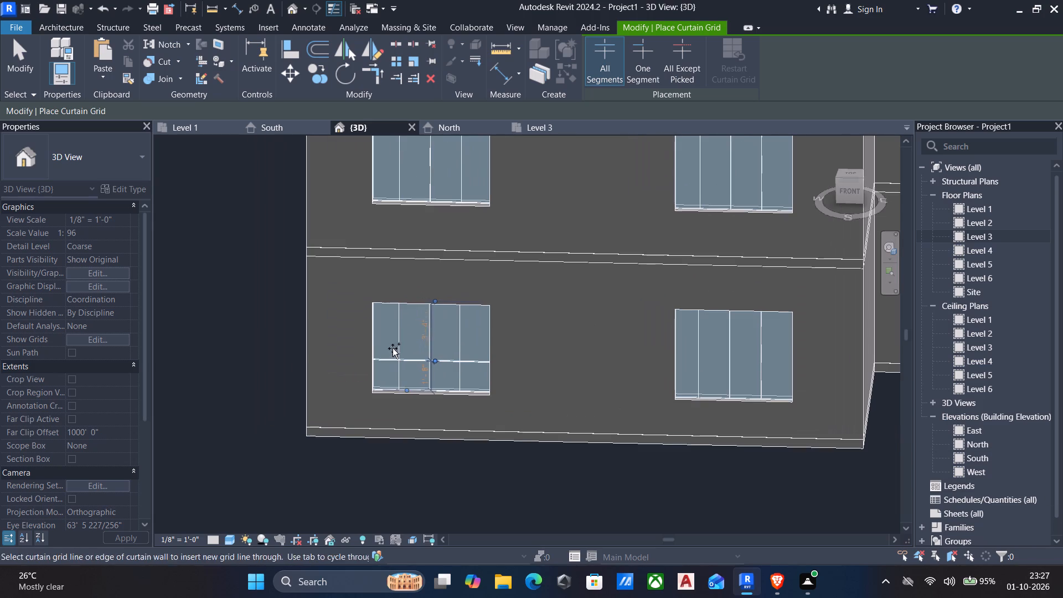
pyautogui.scroll(4, 414, 322)
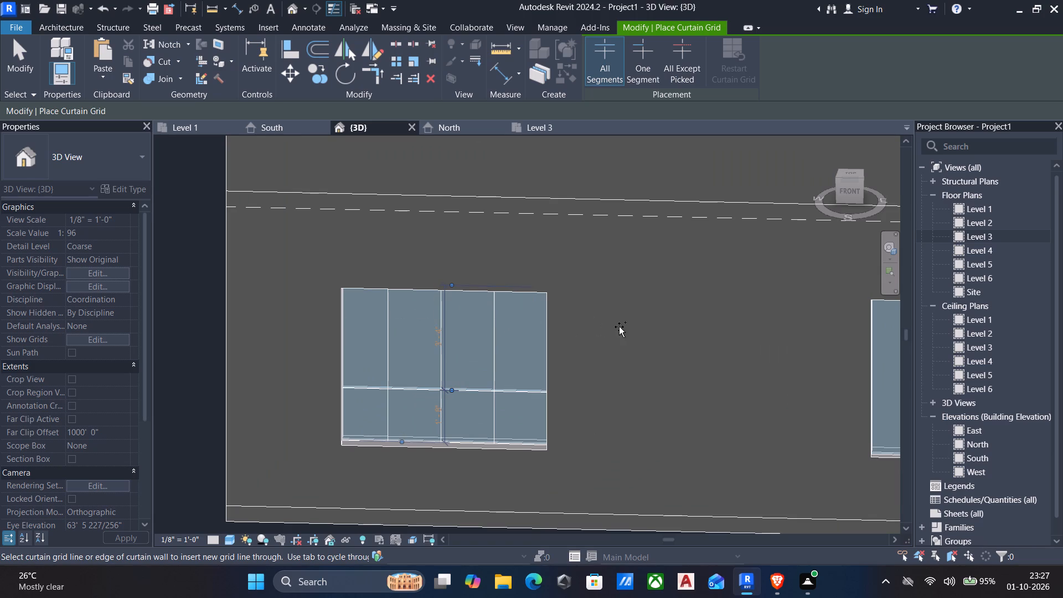
pyautogui.scroll(-3, 635, 343)
pyautogui.moveTo(638, 351); pyautogui.dragTo(495, 364, button='middle')
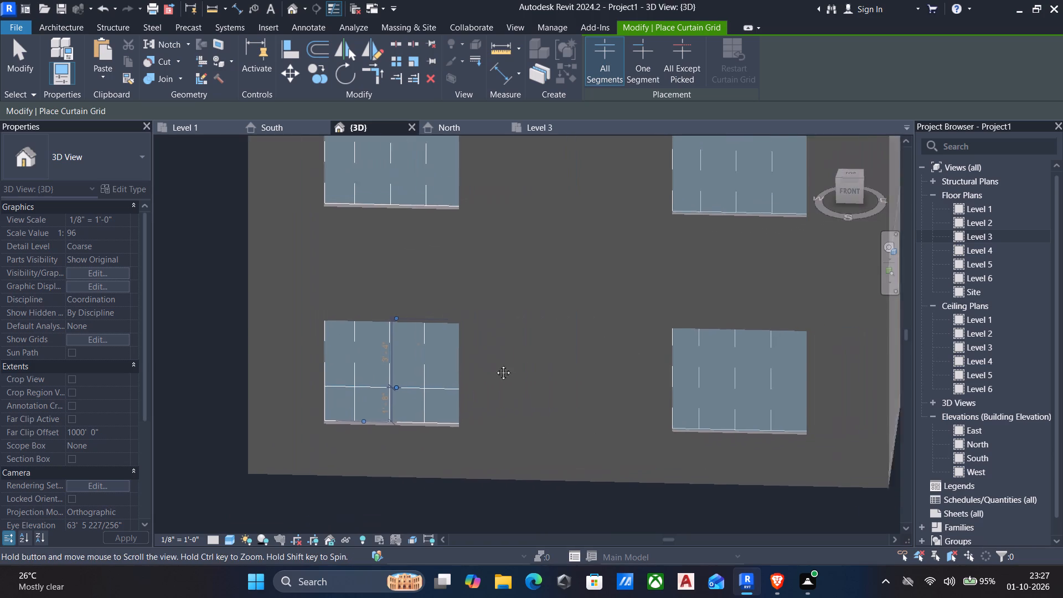
pyautogui.moveTo(495, 364); pyautogui.dragTo(476, 365, button='middle')
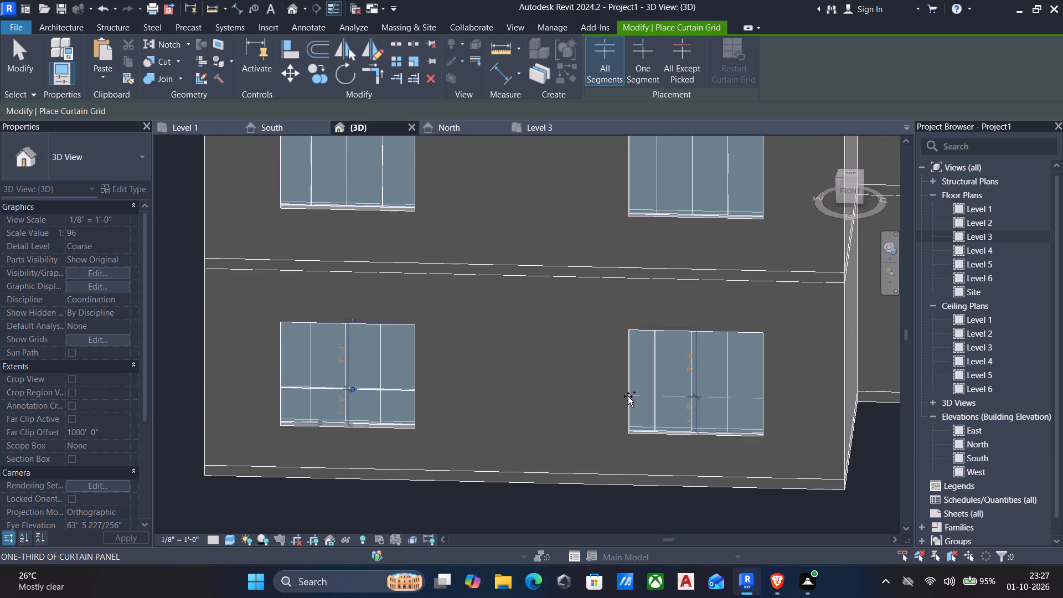
pyautogui.click(627, 396)
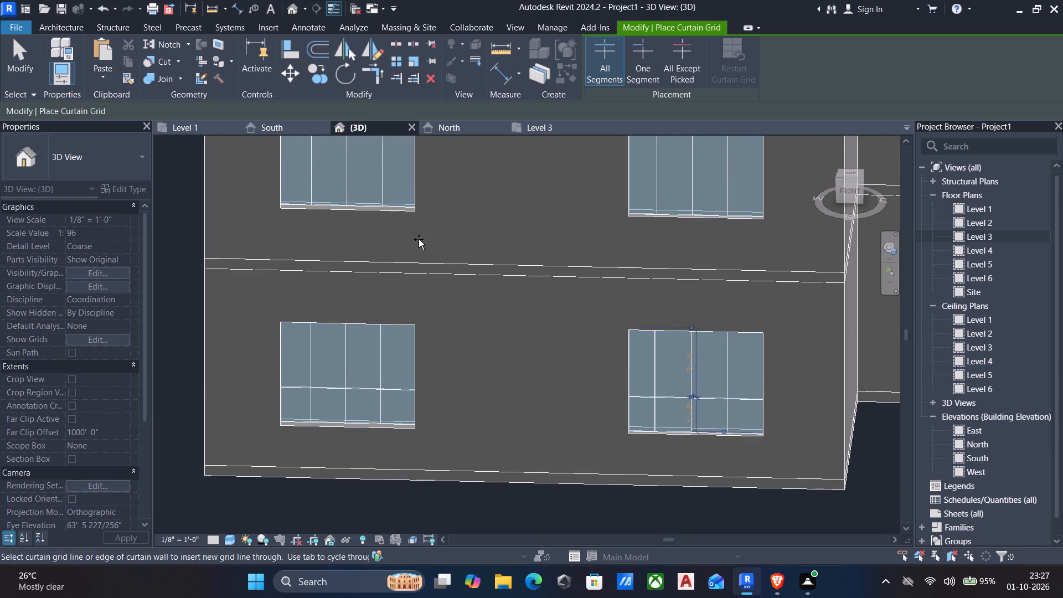
# Place a horizontal curtain grid line about one fifth up from the bottom on both upper-storey curtain wall windows.
pyautogui.moveTo(413, 234); pyautogui.dragTo(440, 293, button='middle')
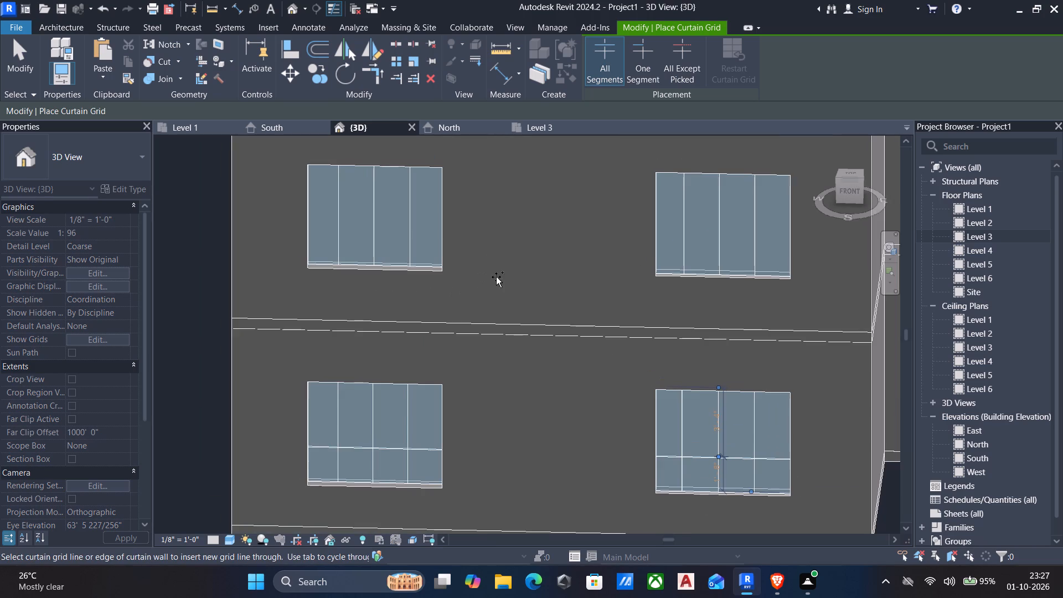
pyautogui.click(653, 253)
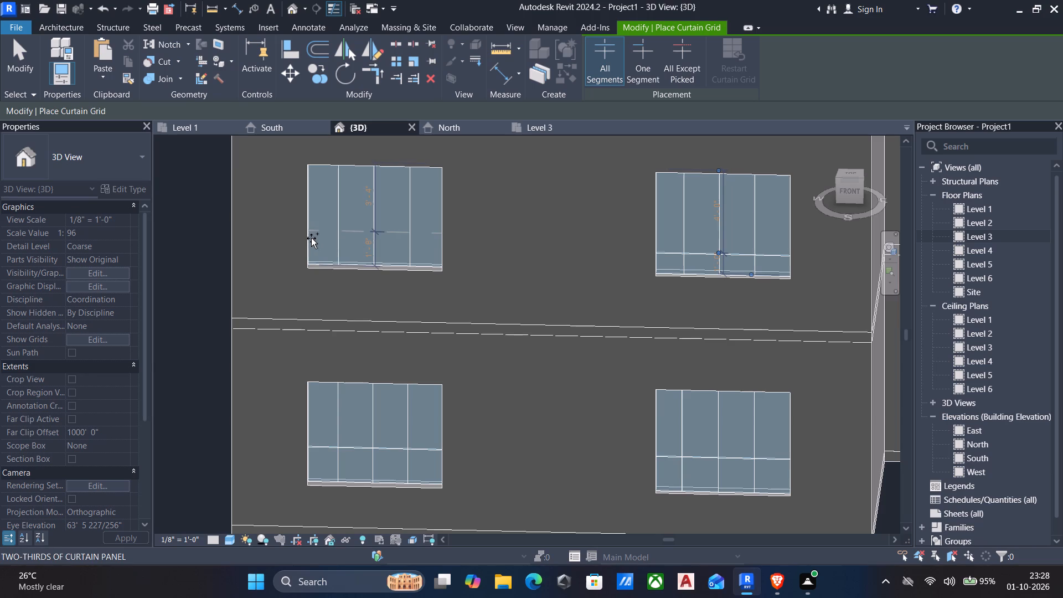
pyautogui.scroll(1, 308, 246)
pyautogui.click(308, 246)
pyautogui.scroll(-2, 406, 312)
pyautogui.scroll(1, 442, 336)
pyautogui.press('Escape')
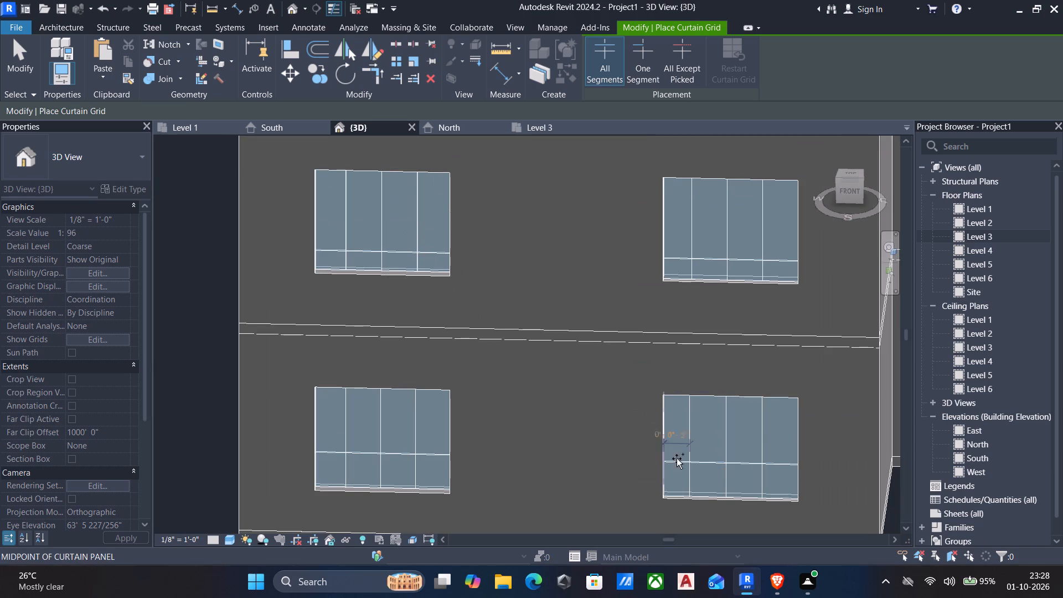
pyautogui.press('Escape')
# Place 1" Square rectangular mullions along the horizontal grid lines of both upper-storey curtain wall windows.
pyautogui.click(747, 458)
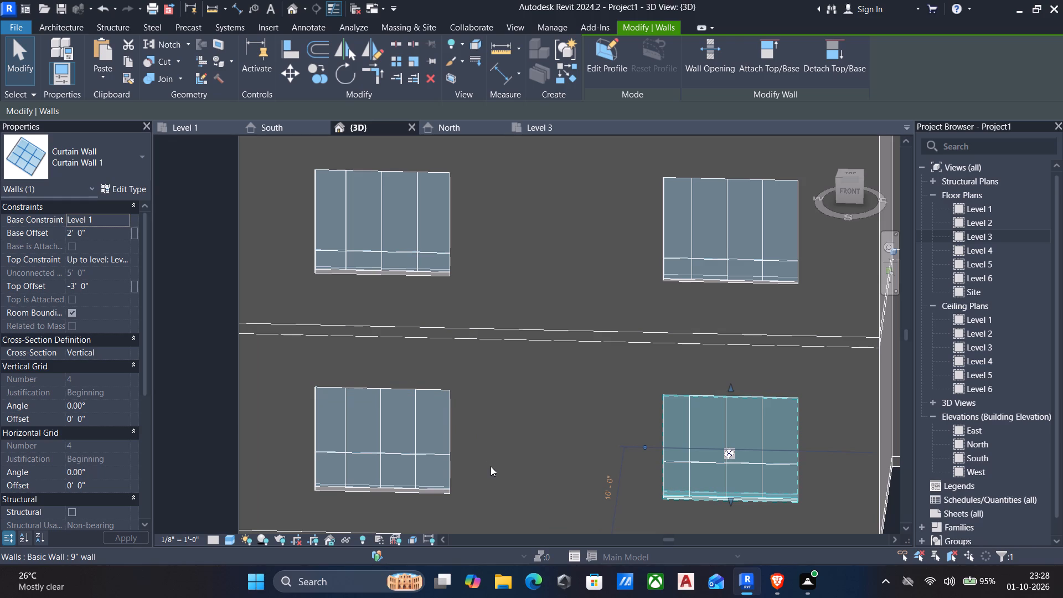
pyautogui.scroll(-2, 744, 474)
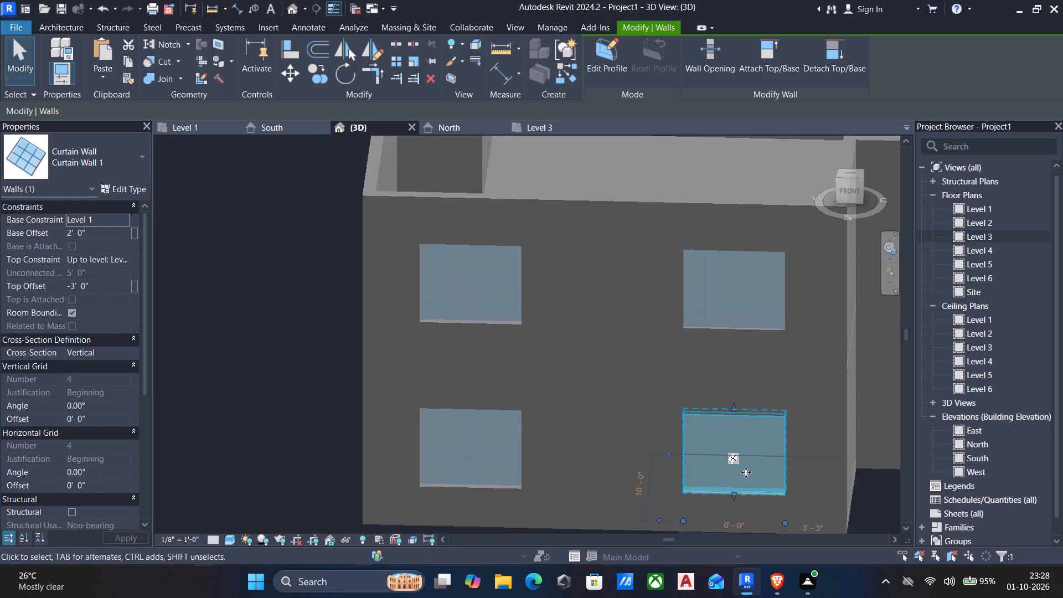
pyautogui.scroll(3, 751, 198)
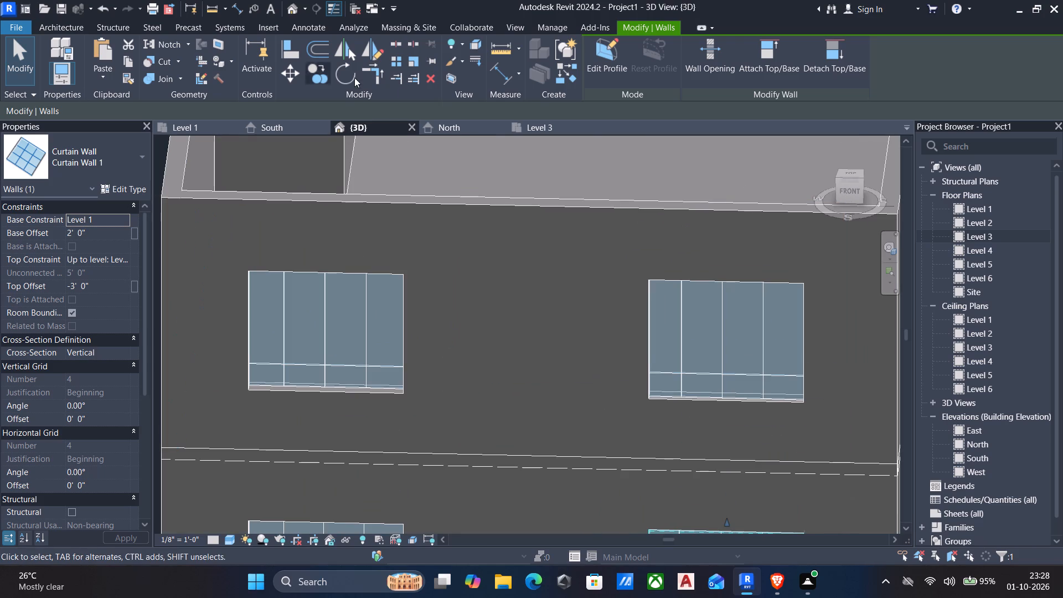
pyautogui.click(74, 25)
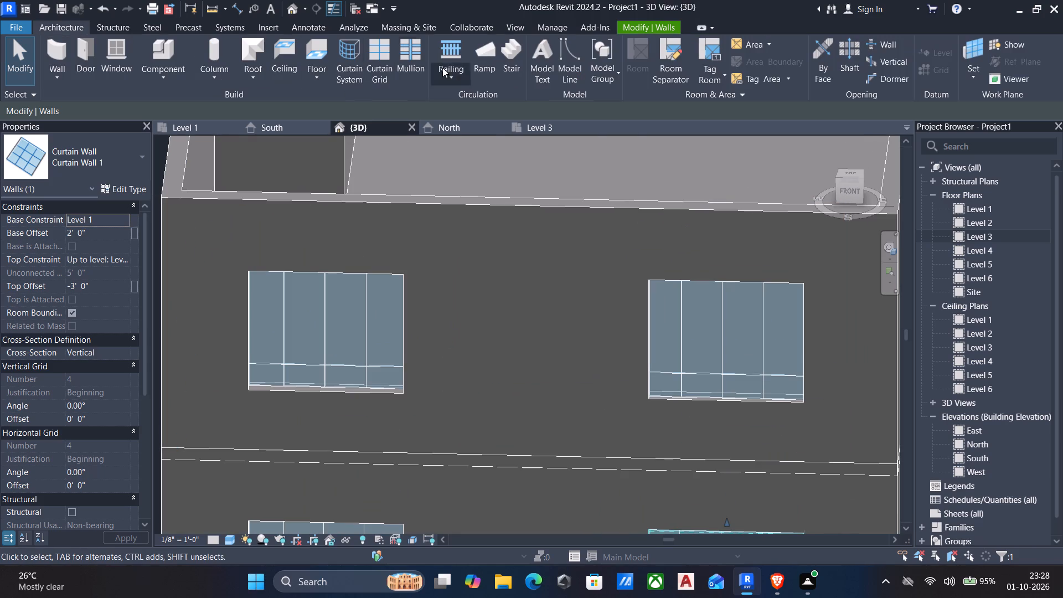
pyautogui.click(402, 59)
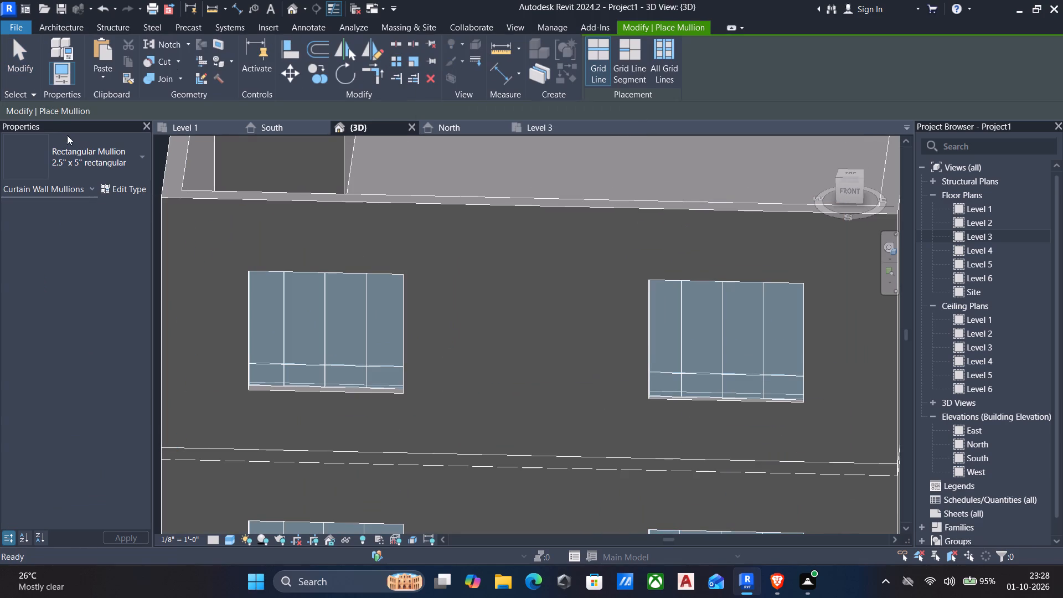
pyautogui.click(116, 160)
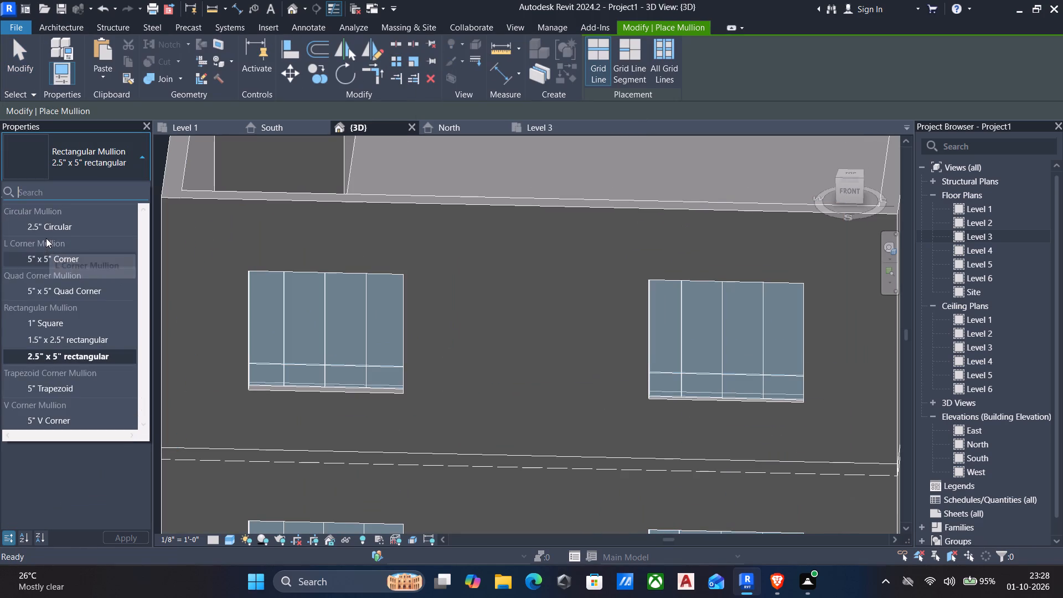
pyautogui.click(54, 324)
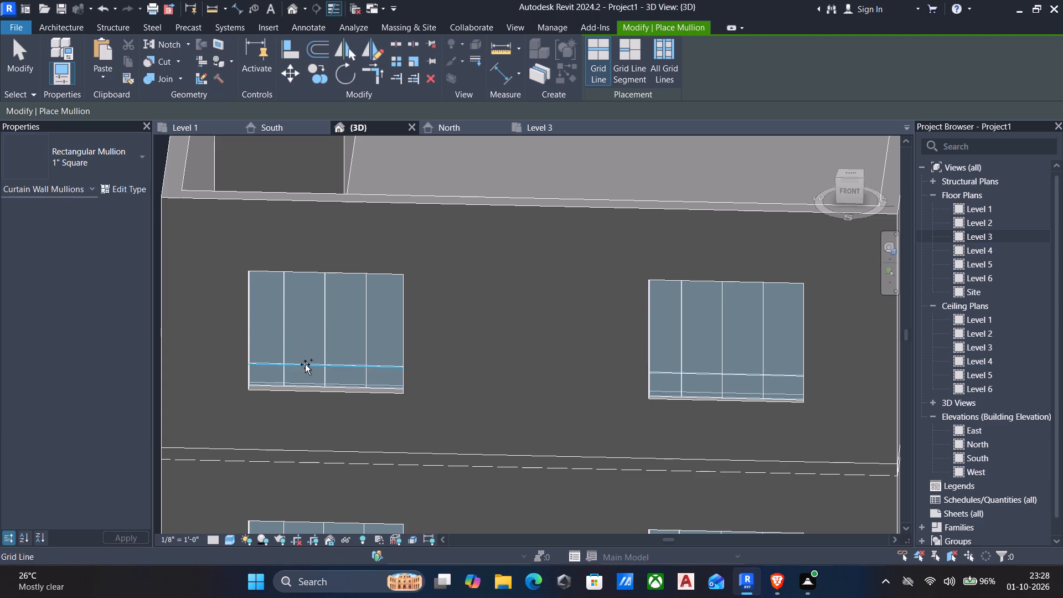
pyautogui.click(305, 364)
pyautogui.click(703, 374)
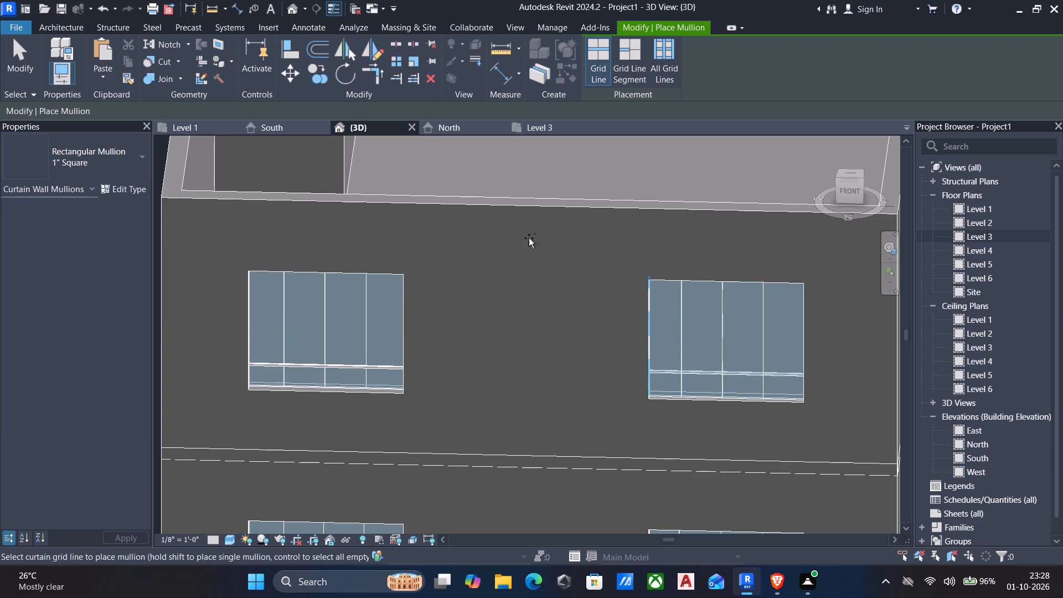
# Place 2.5" x 5" rectangular mullions on all remaining grid lines of both upper-storey curtain wall windows.
pyautogui.click(116, 159)
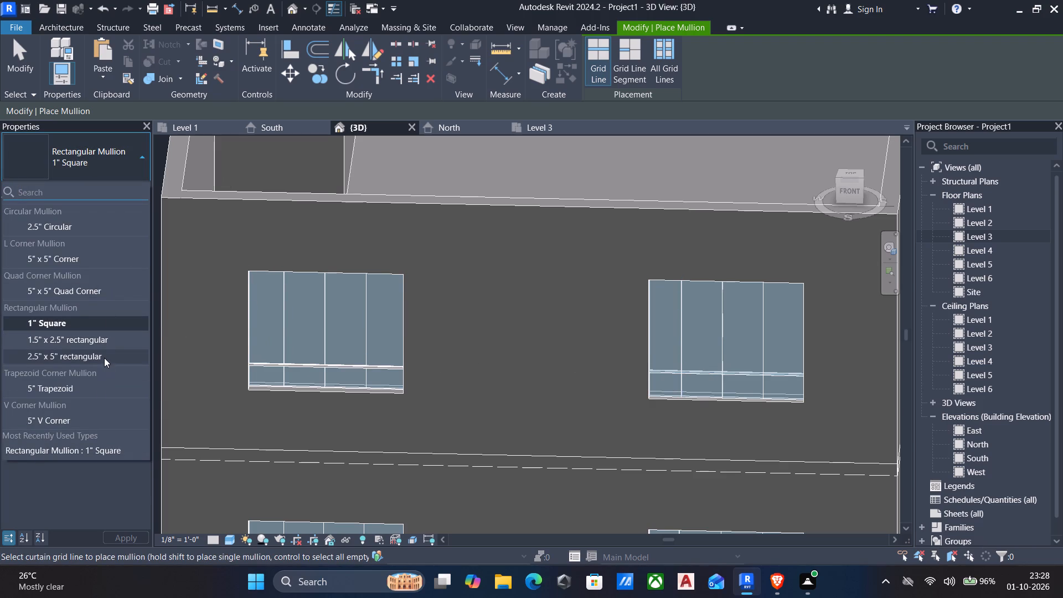
pyautogui.click(104, 354)
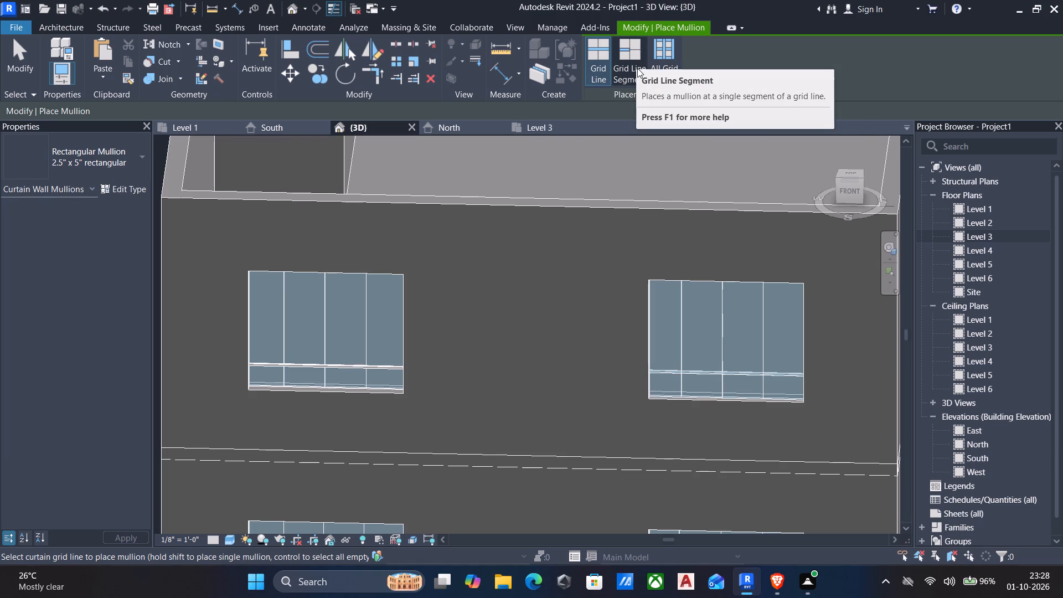
pyautogui.click(664, 47)
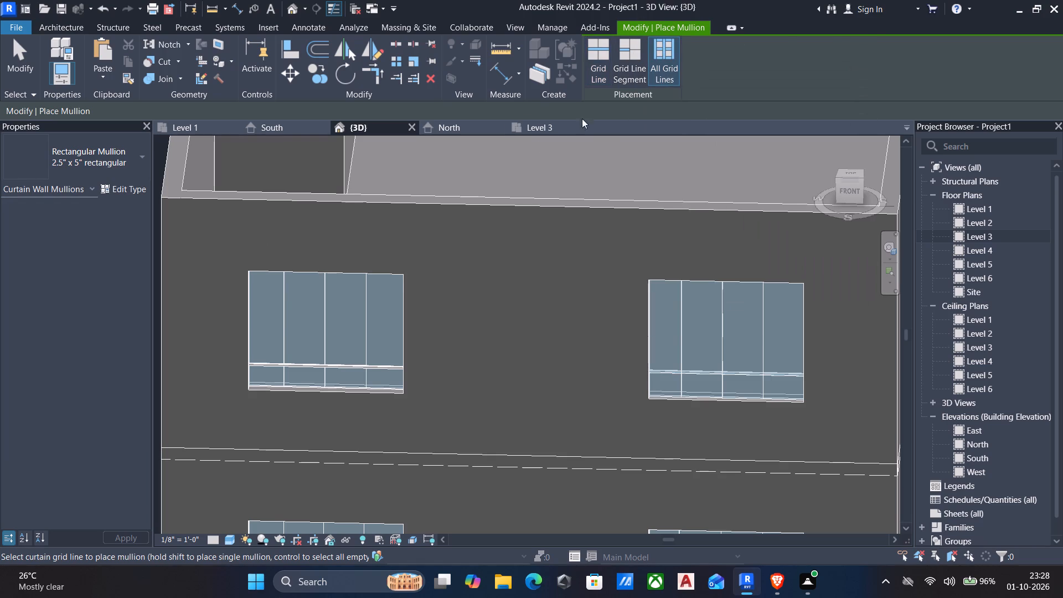
pyautogui.click(367, 281)
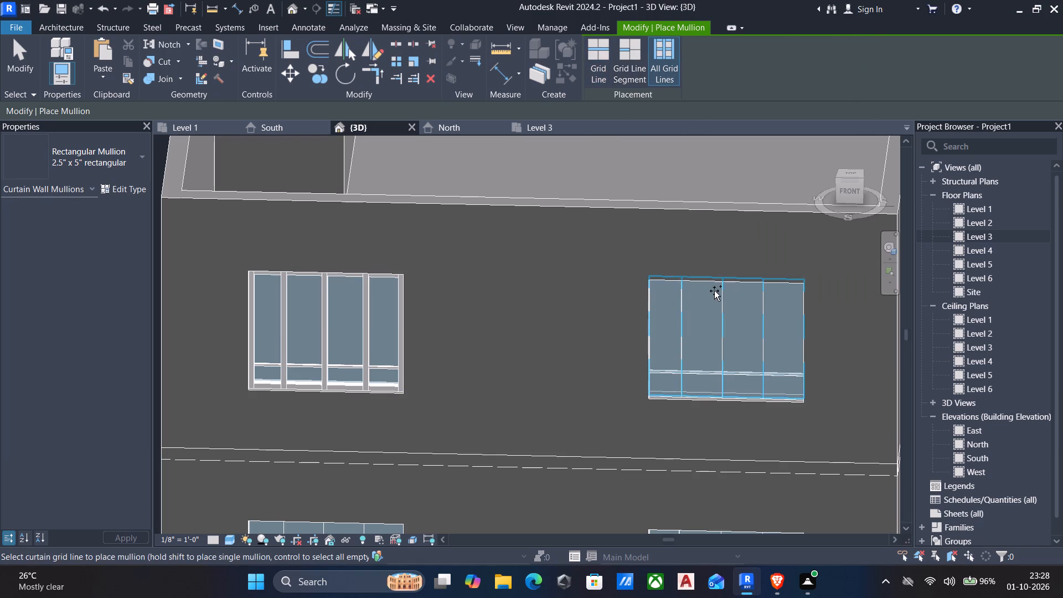
pyautogui.click(720, 291)
# Examine the mullions on the upper-storey windows and compare them with the rest of the facade.
pyautogui.scroll(-2, 720, 291)
pyautogui.moveTo(688, 355); pyautogui.dragTo(687, 360, button='middle')
pyautogui.scroll(1, 686, 342)
pyautogui.moveTo(686, 342); pyautogui.dragTo(685, 328, button='middle')
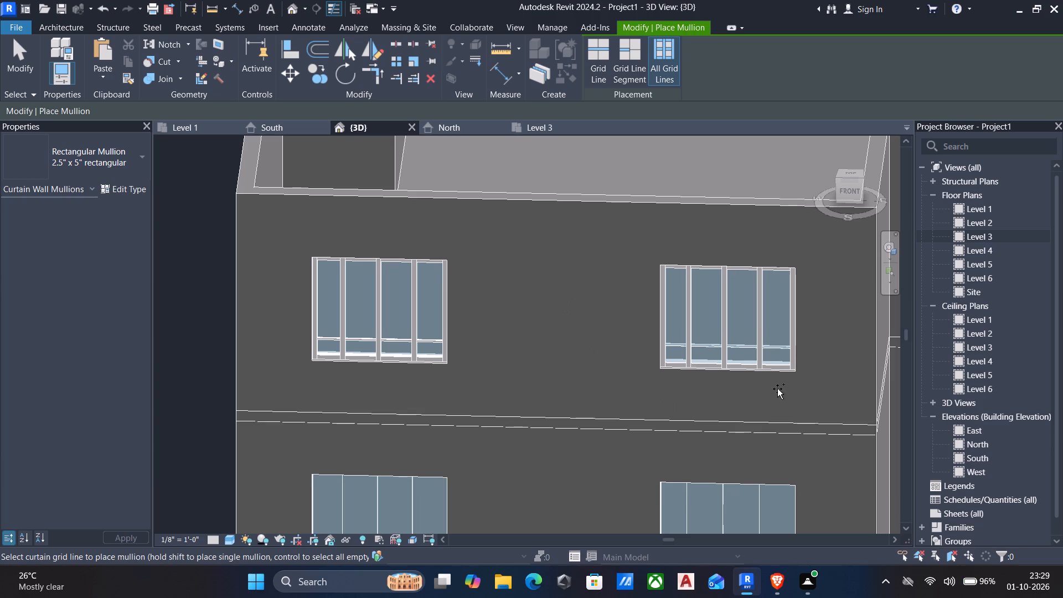
pyautogui.scroll(-1, 474, 274)
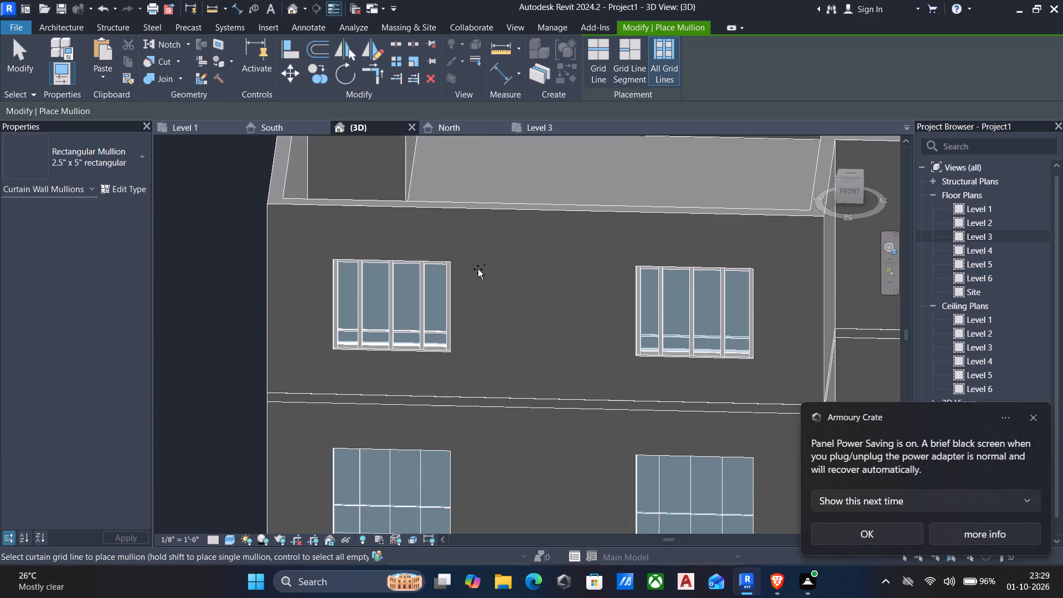
pyautogui.scroll(-3, 491, 295)
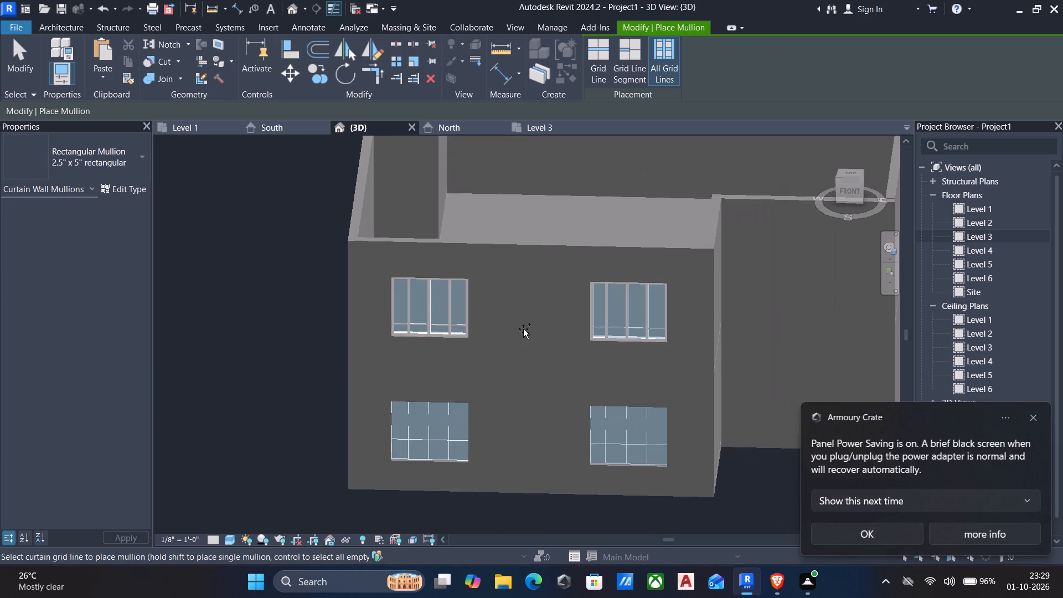
pyautogui.moveTo(543, 339); pyautogui.dragTo(512, 346, button='middle')
pyautogui.scroll(-1, 512, 346)
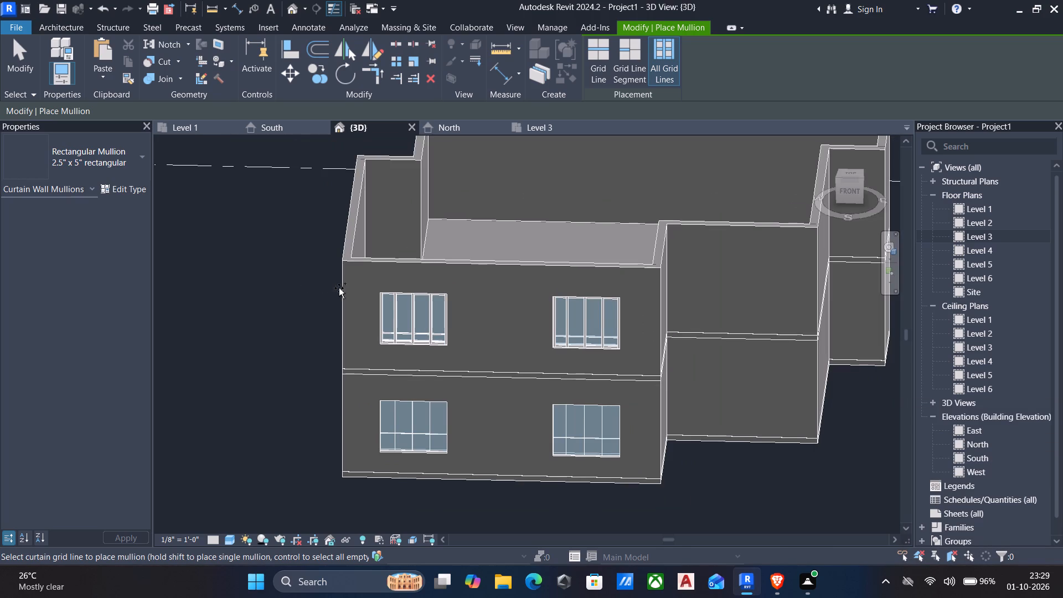
pyautogui.moveTo(418, 300); pyautogui.dragTo(405, 287, button='middle')
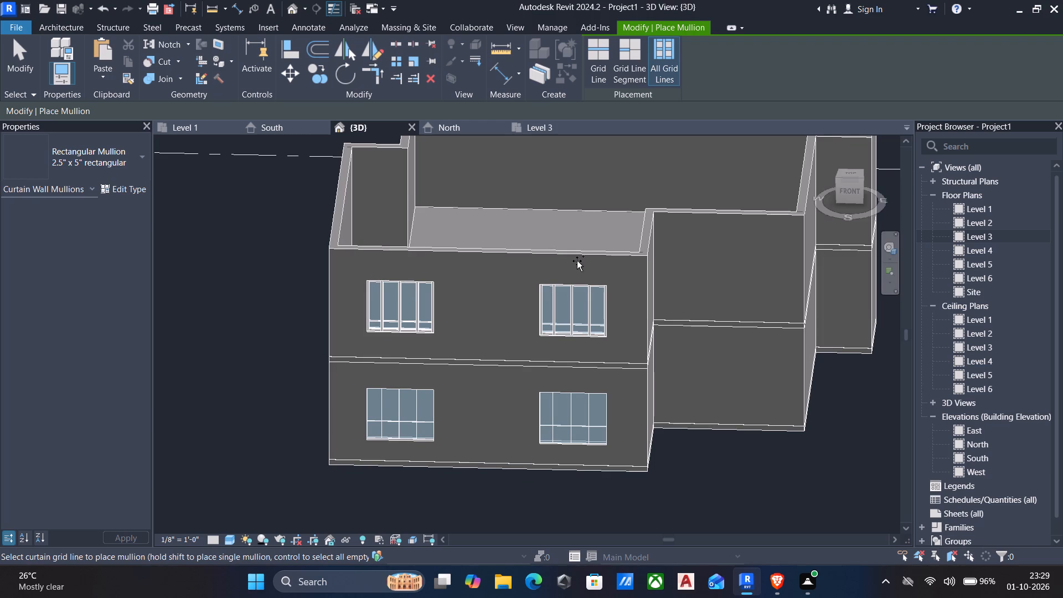
# Create an in-place component in the Generic Models category, keeping the default name.
pyautogui.click(77, 26)
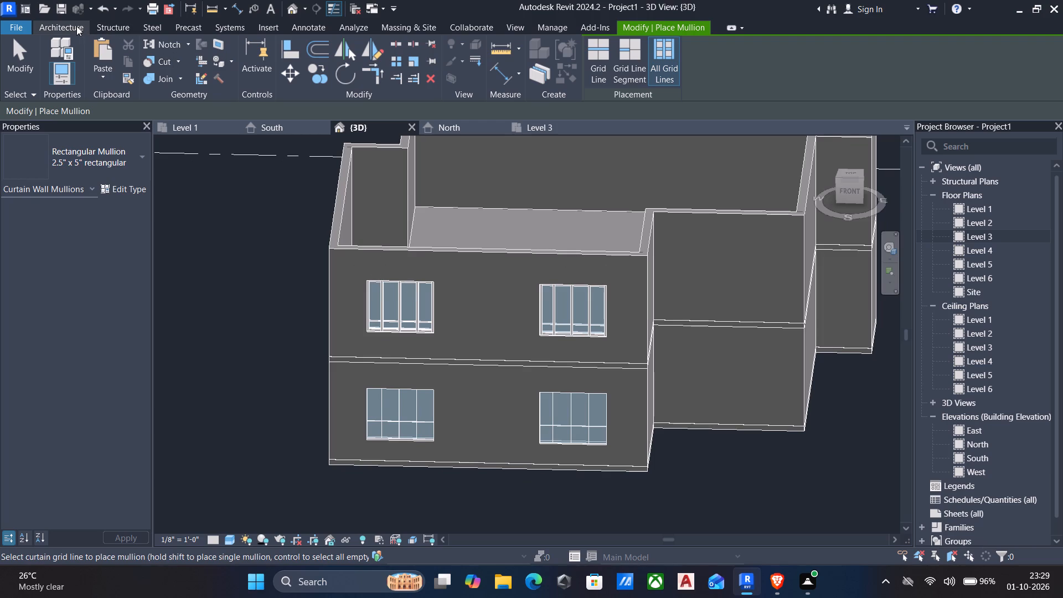
pyautogui.click(173, 83)
pyautogui.click(187, 138)
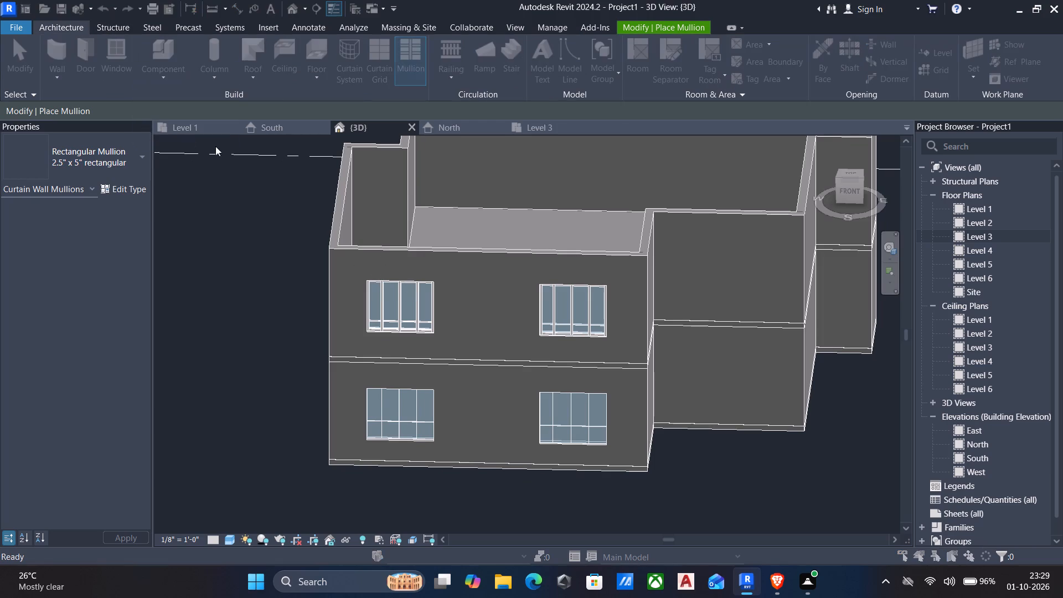
pyautogui.scroll(-5, 466, 265)
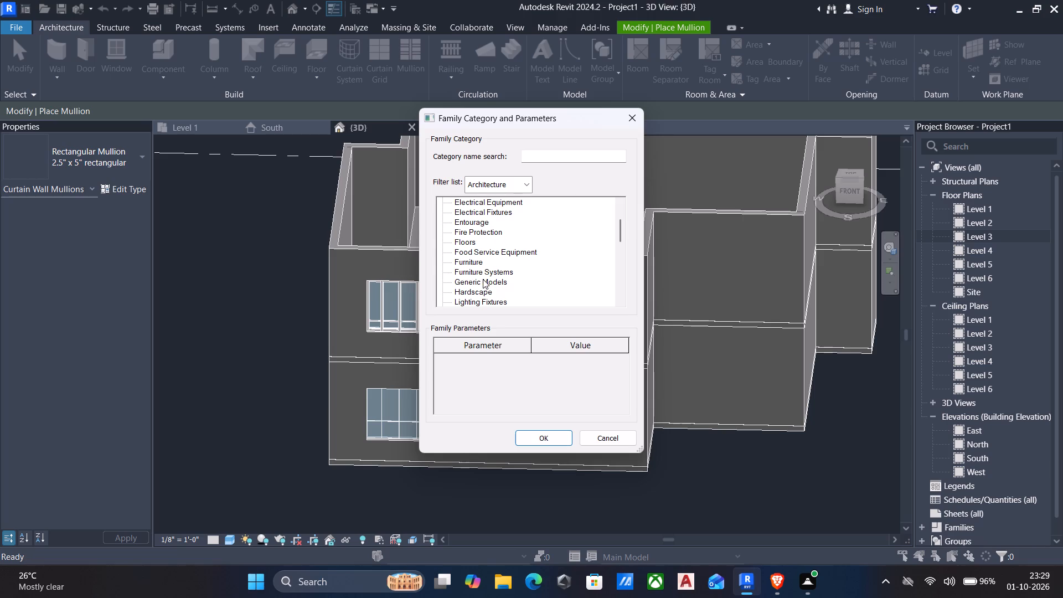
pyautogui.click(482, 281)
pyautogui.click(546, 442)
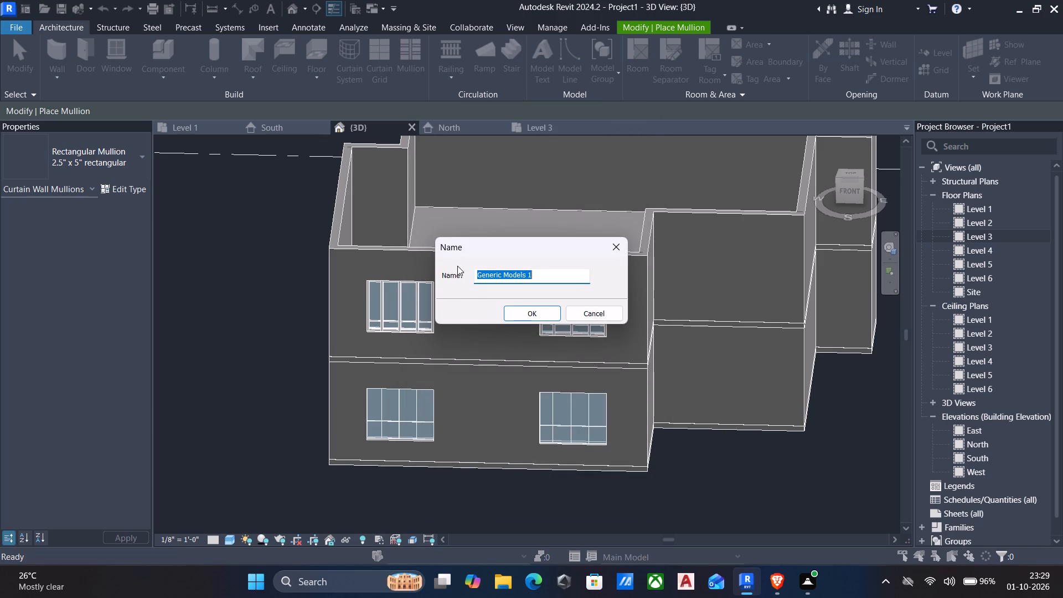
pyautogui.click(527, 315)
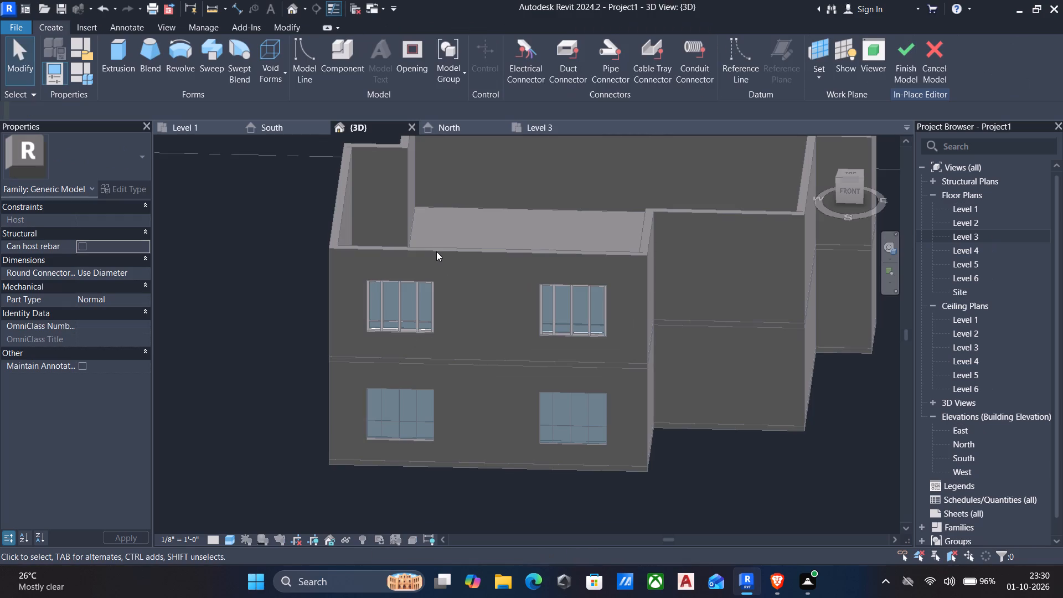
# Start a solid extrusion and pick the outer face of the upper-storey front wall as its work plane.
pyautogui.click(116, 51)
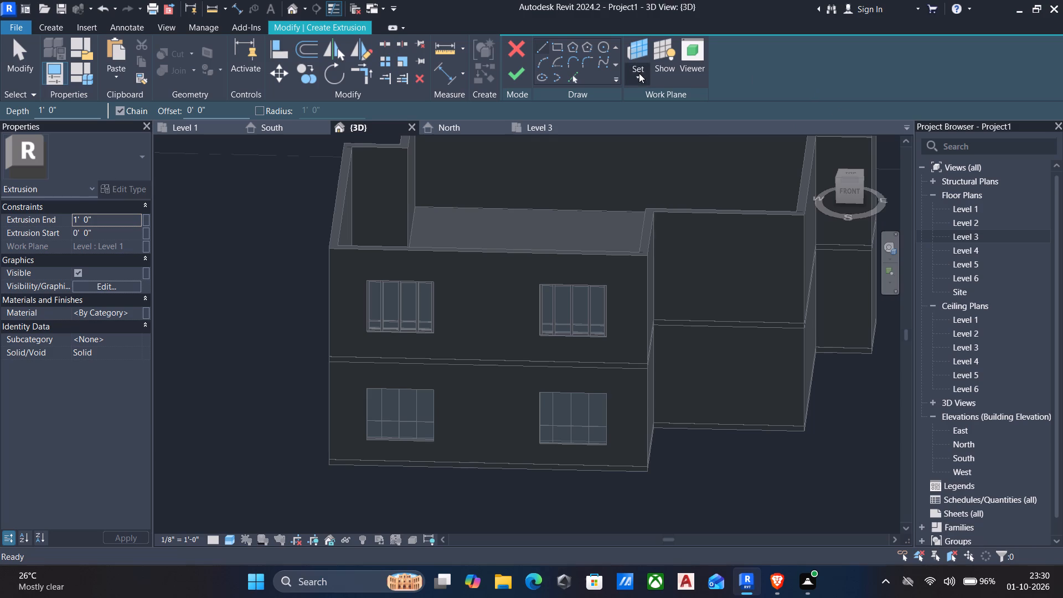
pyautogui.click(639, 73)
pyautogui.click(657, 123)
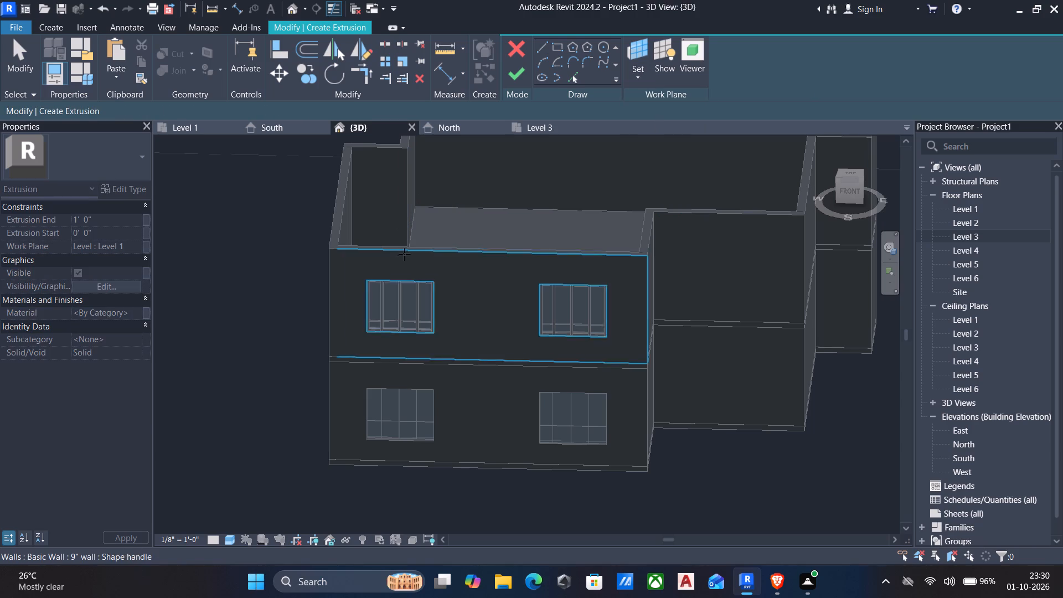
pyautogui.click(387, 254)
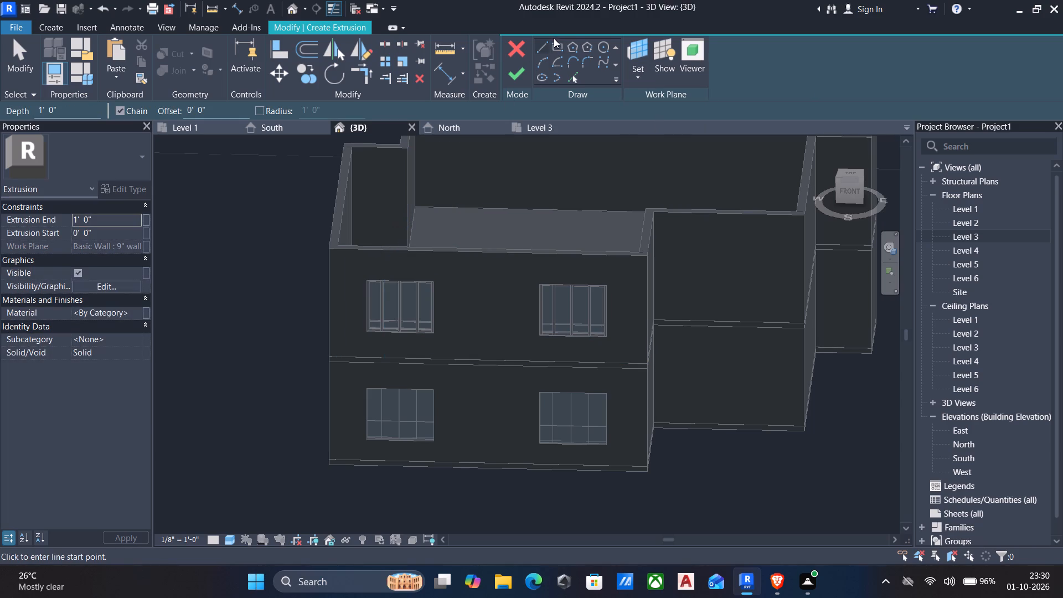
# In the front view, sketch a rectangle about 23'-8" by 5'-0" enclosing both upper-storey windows, flush with their tops and bottoms.
pyautogui.click(552, 47)
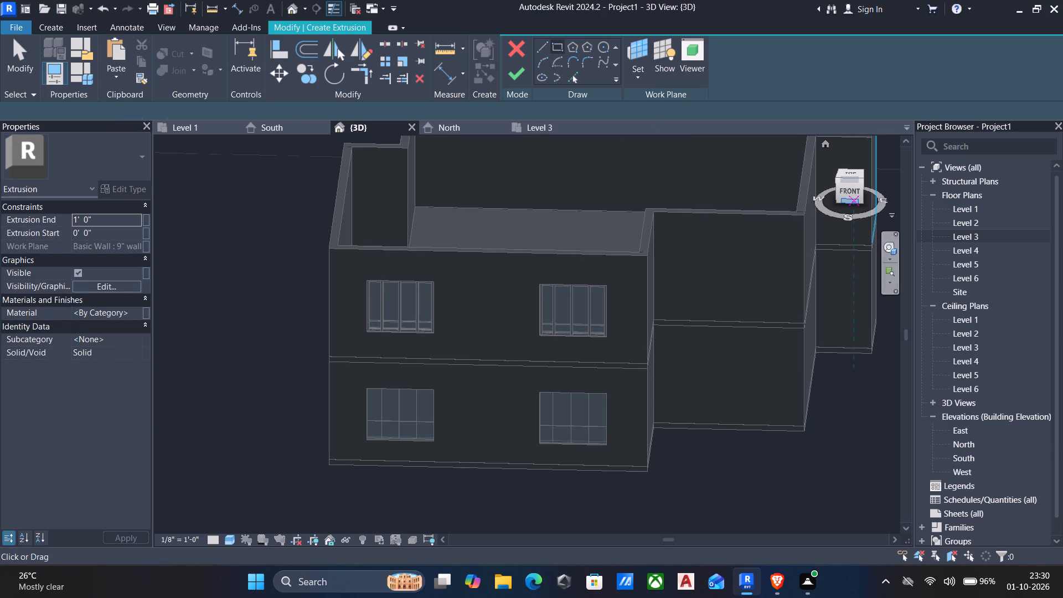
pyautogui.click(851, 191)
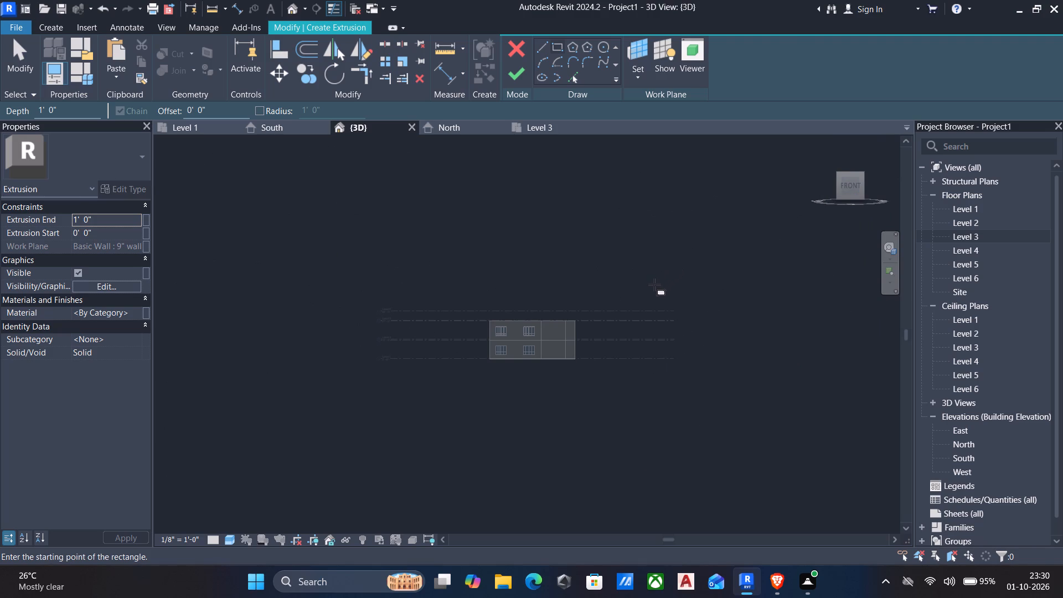
pyautogui.scroll(4, 615, 339)
pyautogui.scroll(6, 388, 328)
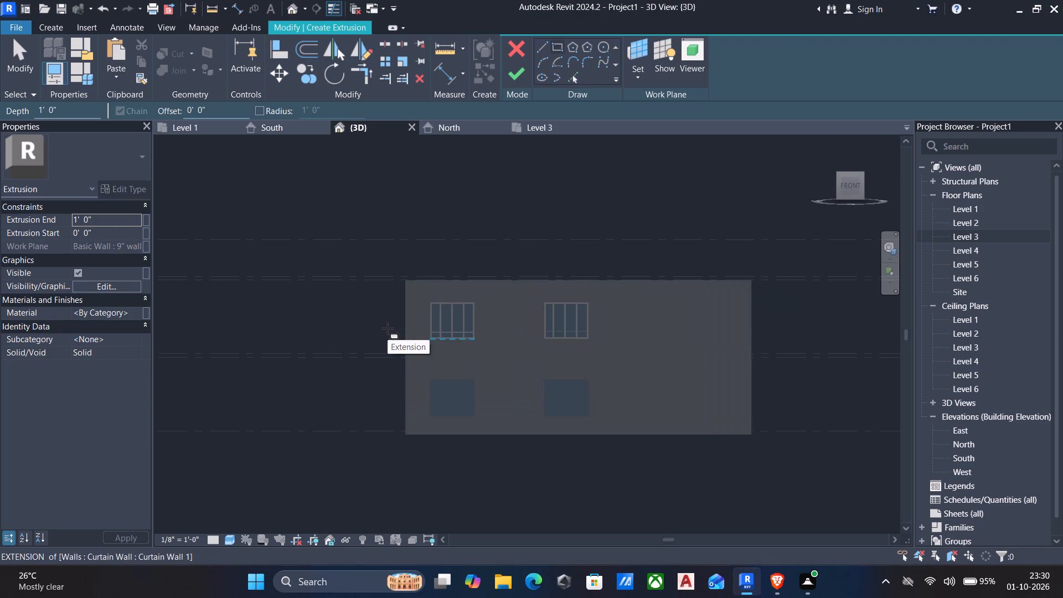
pyautogui.scroll(4, 388, 328)
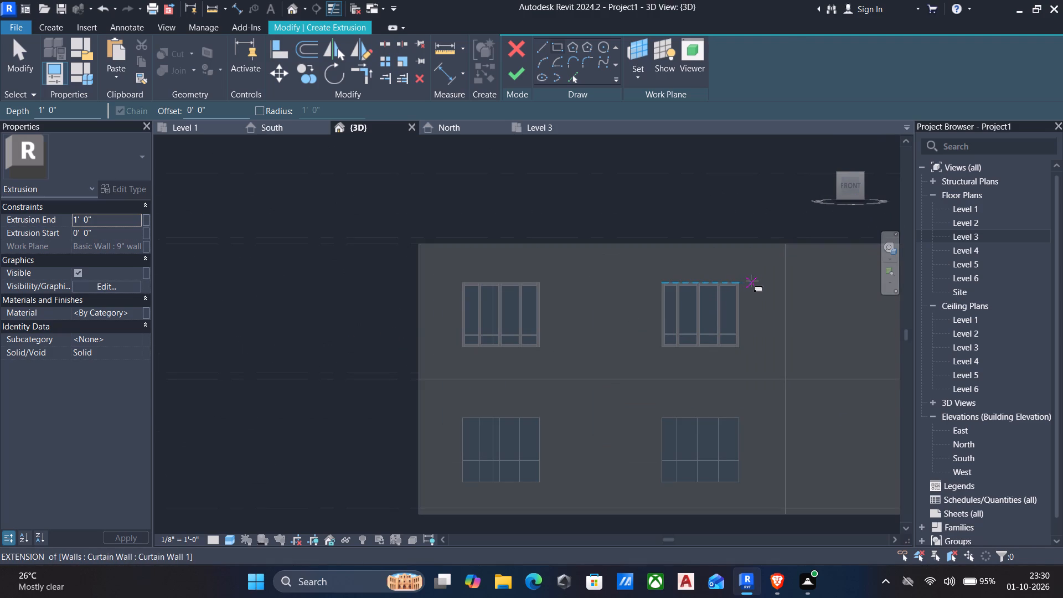
pyautogui.scroll(4, 744, 283)
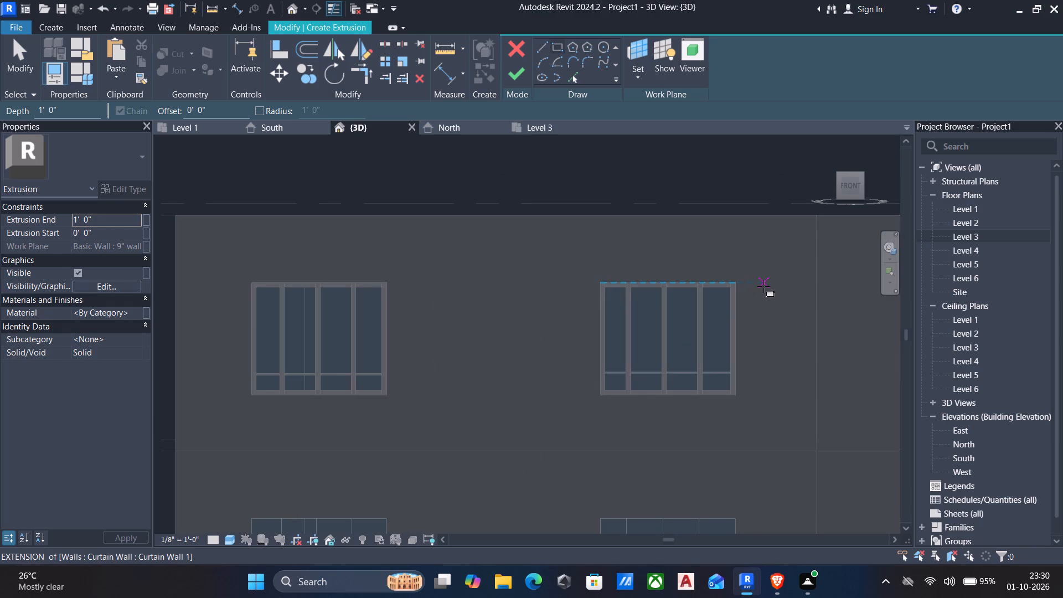
pyautogui.click(763, 286)
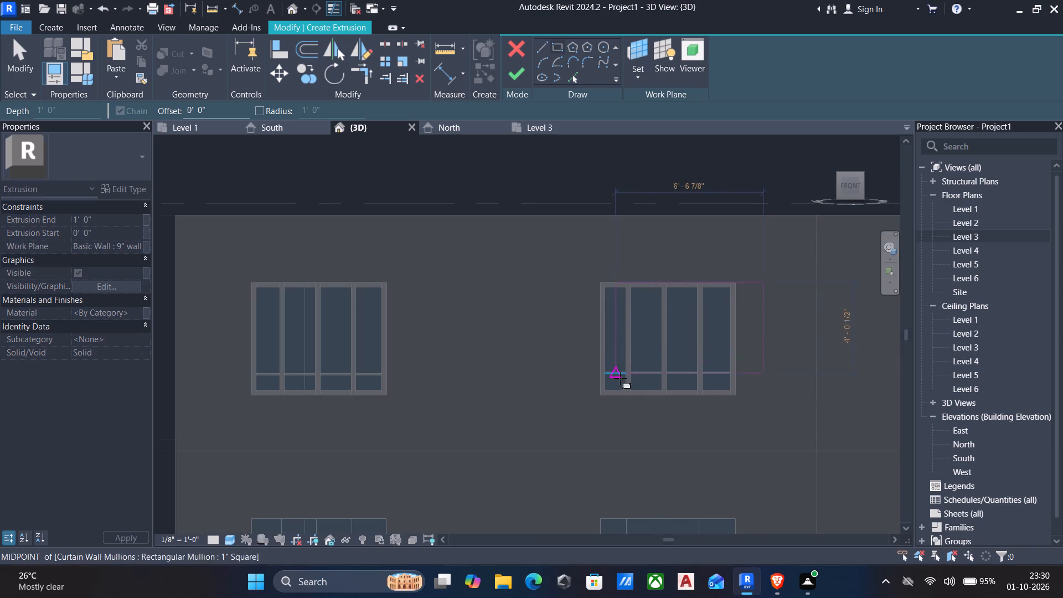
pyautogui.moveTo(620, 386); pyautogui.dragTo(622, 370, button='middle')
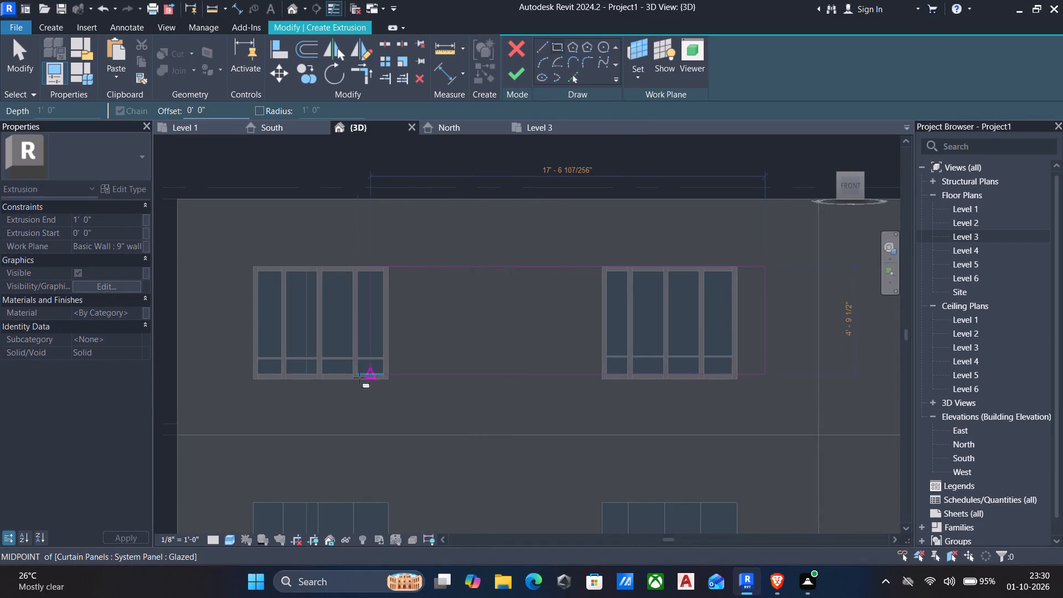
pyautogui.click(233, 382)
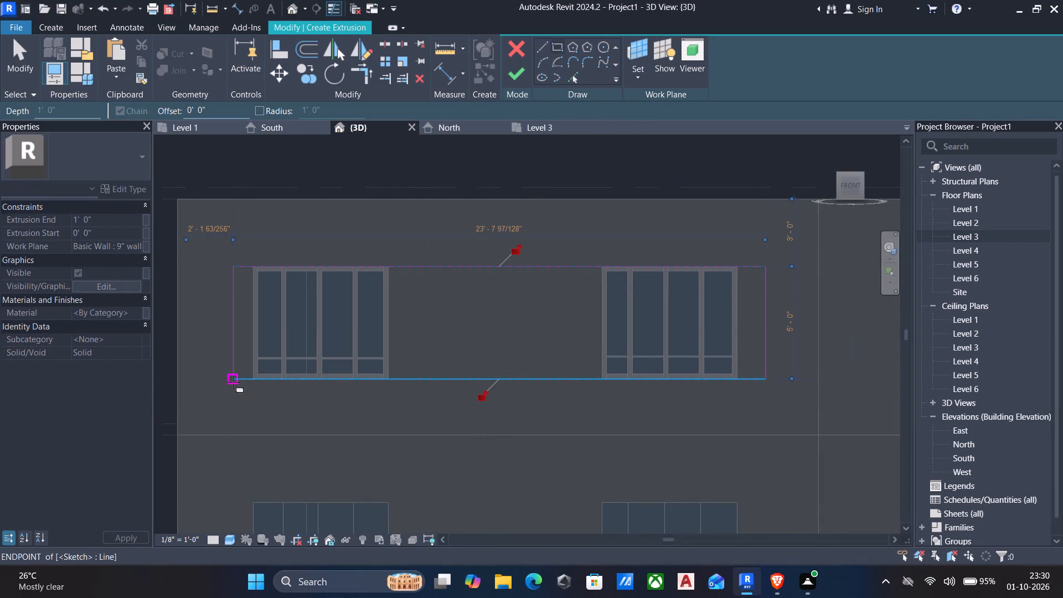
pyautogui.press('Escape')
pyautogui.scroll(3, 220, 353)
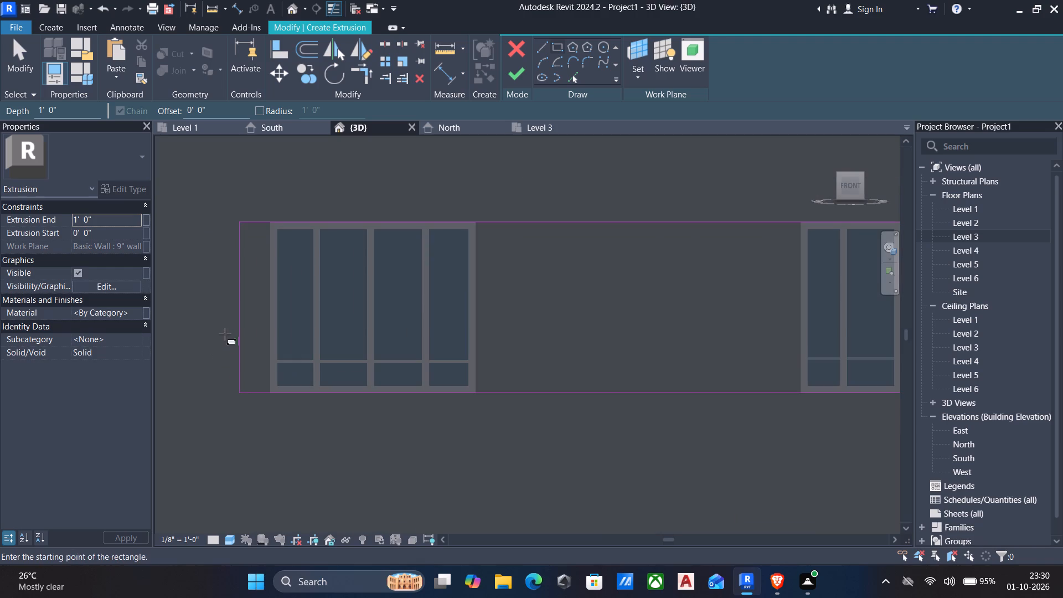
pyautogui.press('Escape')
# Set the sketch rectangle's left edge 6" away from the left upper-storey window.
pyautogui.click(242, 317)
pyautogui.press('Right')
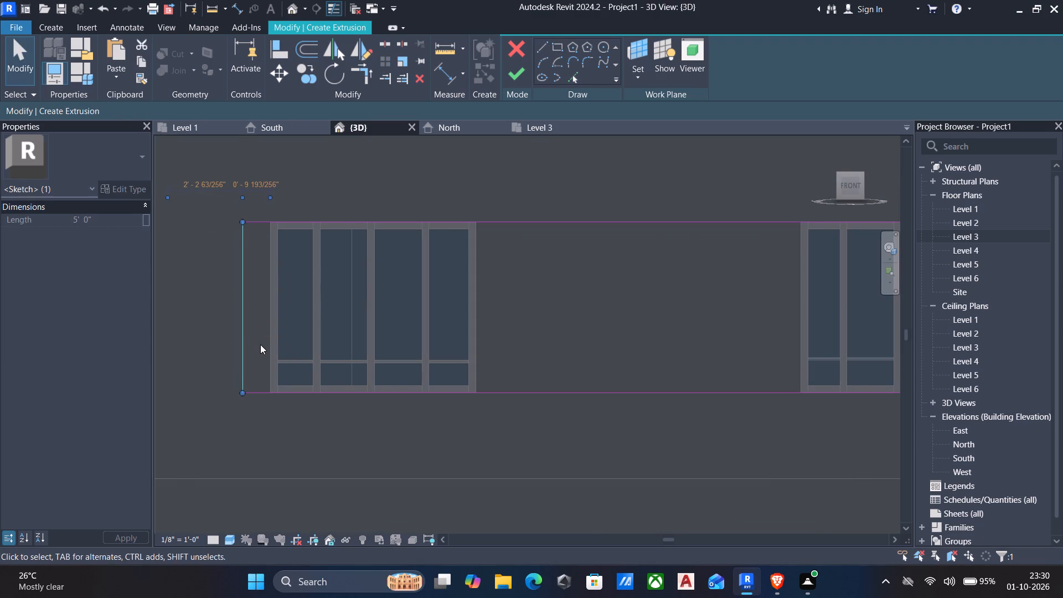
pyautogui.scroll(-2, 264, 353)
pyautogui.click(256, 224)
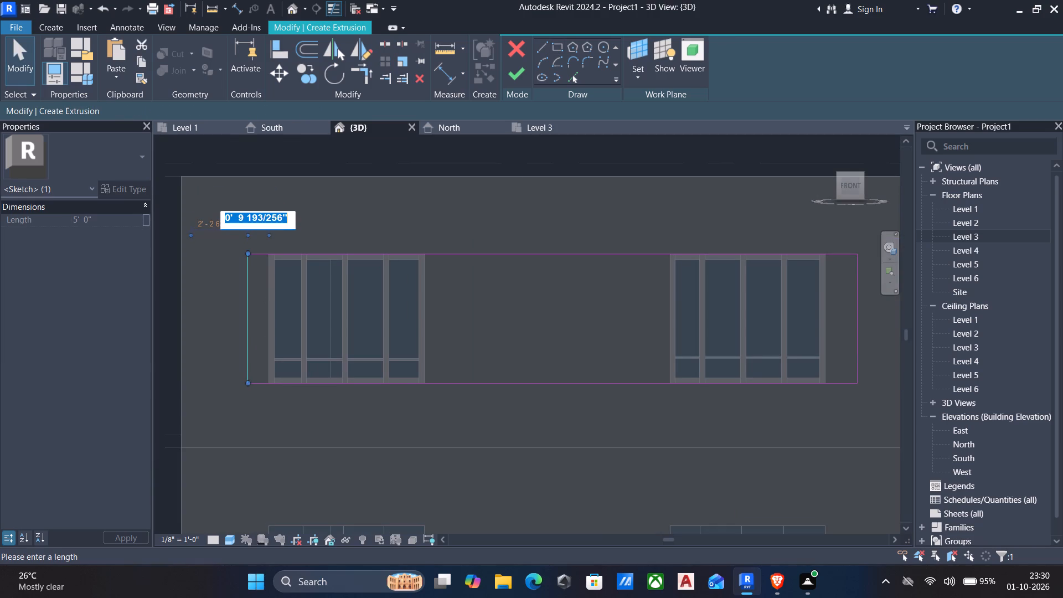
pyautogui.write('6"')
pyautogui.press('Return')
# Nudge the sketch rectangle's right edge toward the right upper-storey window until the rectangle is 22'-6" wide.
pyautogui.moveTo(405, 326); pyautogui.dragTo(284, 309, button='middle')
pyautogui.scroll(-2, 283, 311)
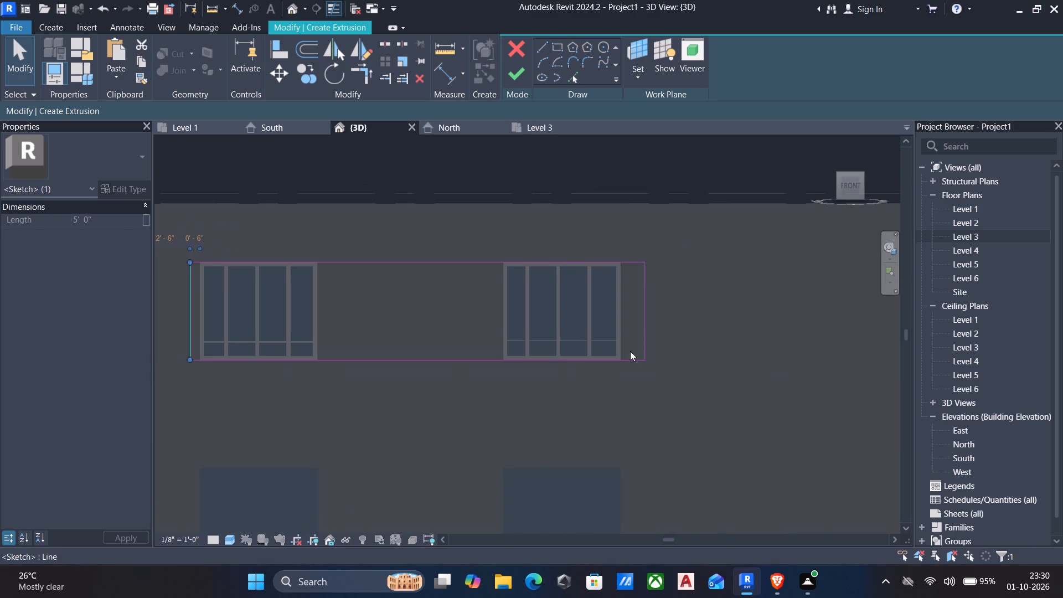
pyautogui.click(648, 314)
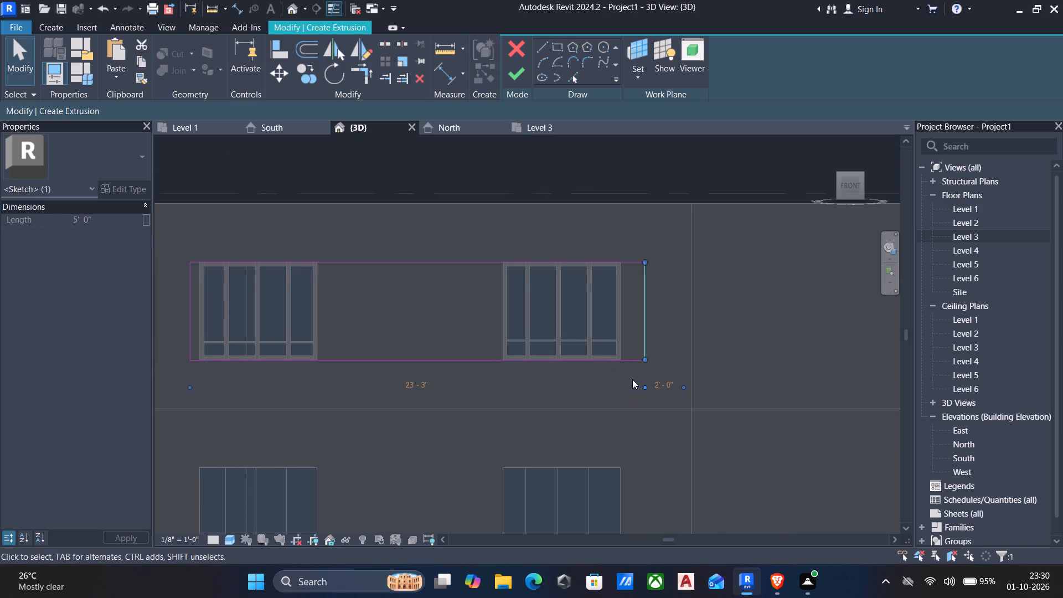
pyautogui.press('Left')
pyautogui.press('Left')
pyautogui.press('Left')
pyautogui.scroll(-3, 628, 394)
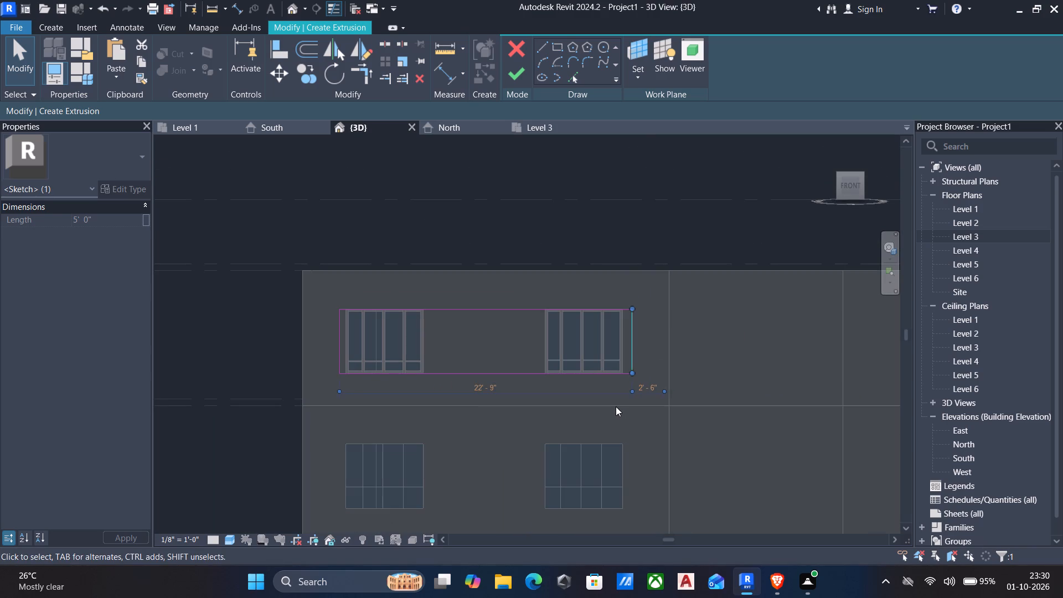
pyautogui.press('Left')
# Measure the gap between the right upper-storey window's lower corner and the sketch rectangle's right edge.
pyautogui.scroll(6, 607, 394)
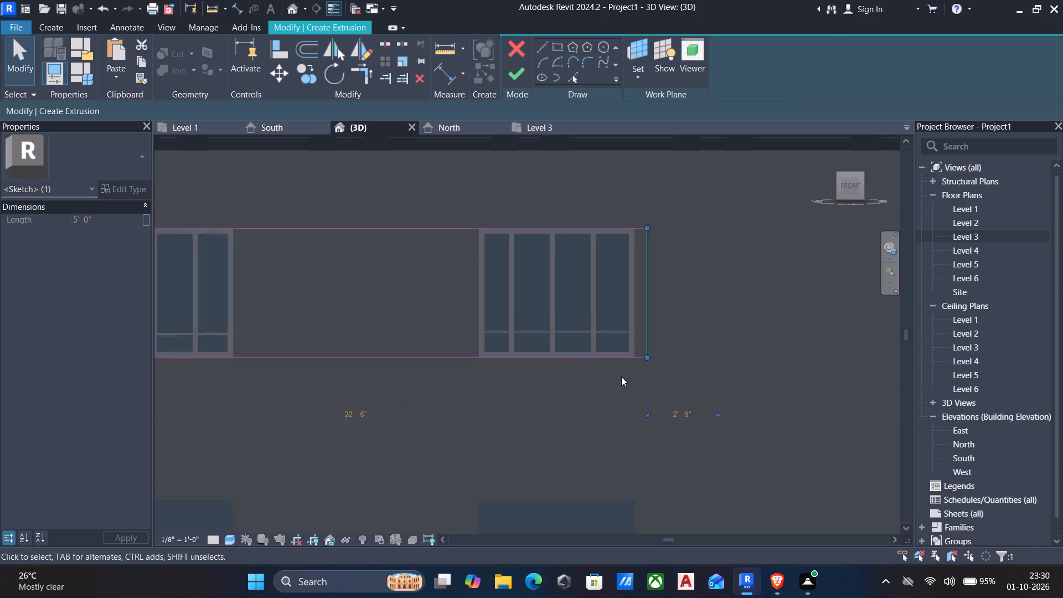
pyautogui.scroll(1, 621, 377)
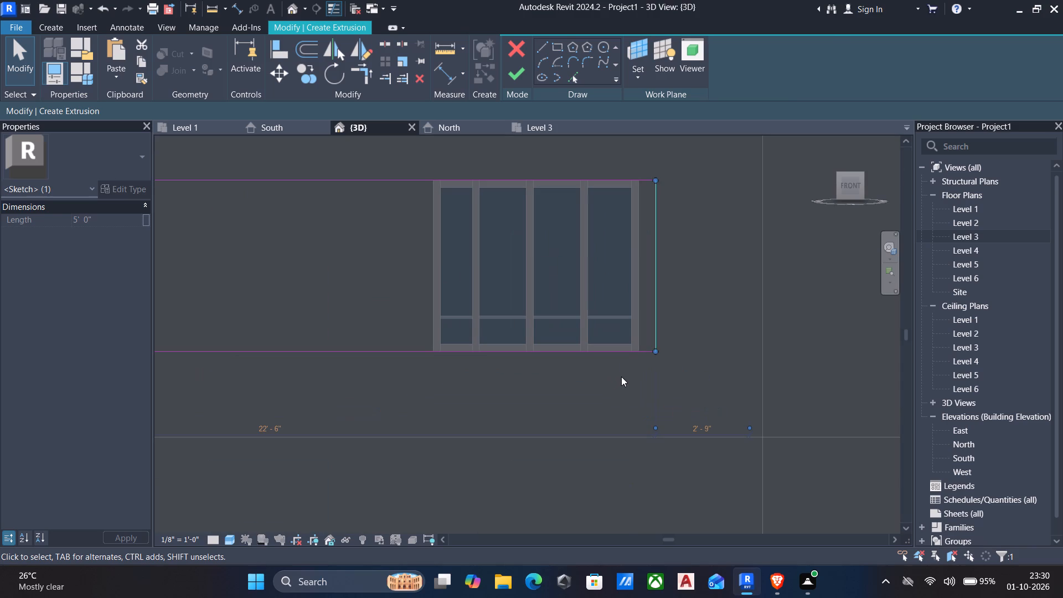
pyautogui.write('dd')
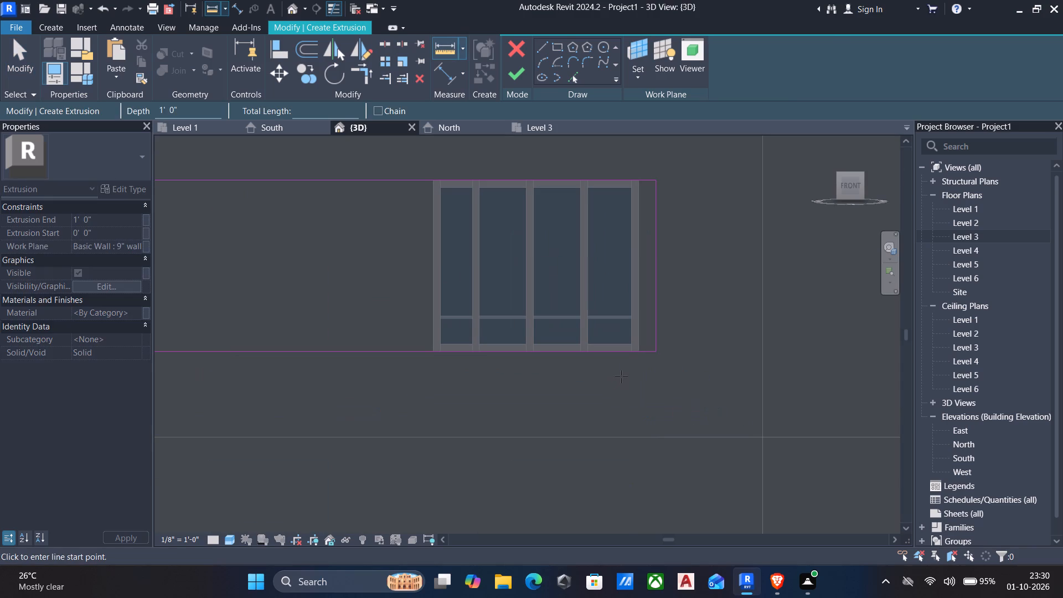
pyautogui.scroll(4, 710, 353)
pyautogui.scroll(4, 572, 350)
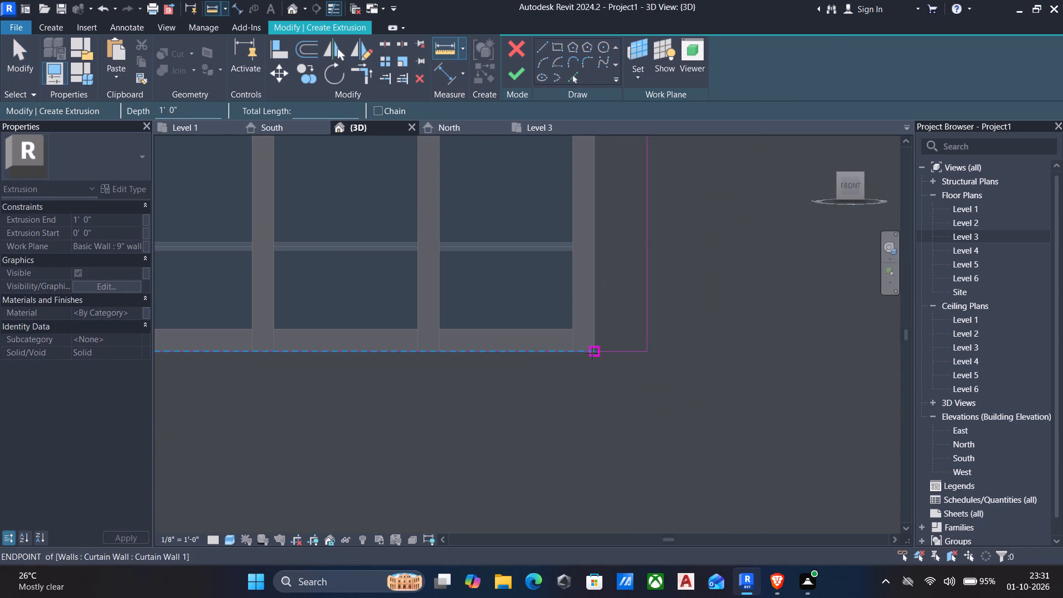
pyautogui.click(592, 353)
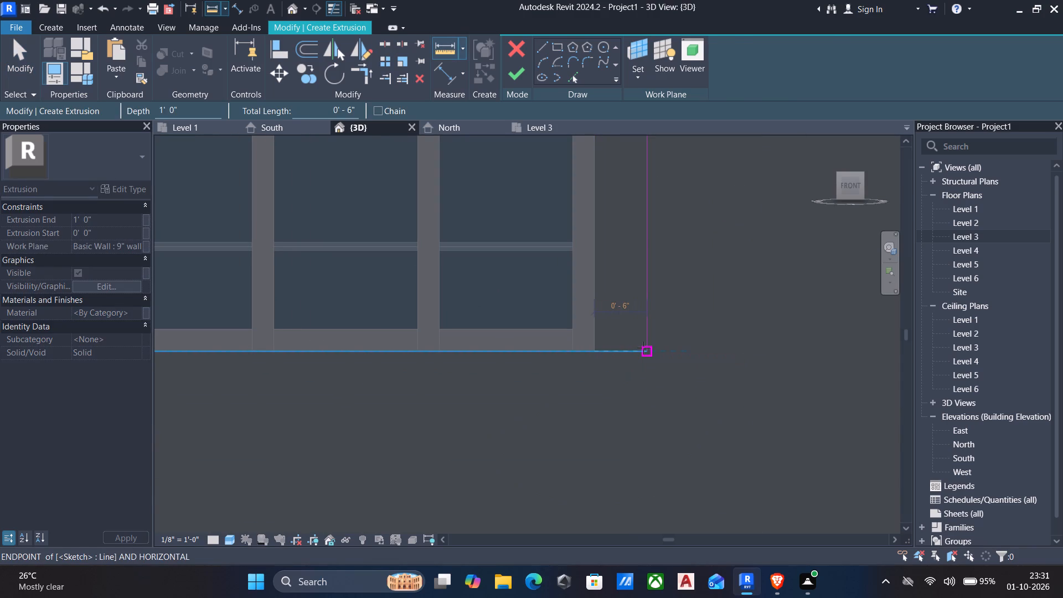
pyautogui.press('Escape')
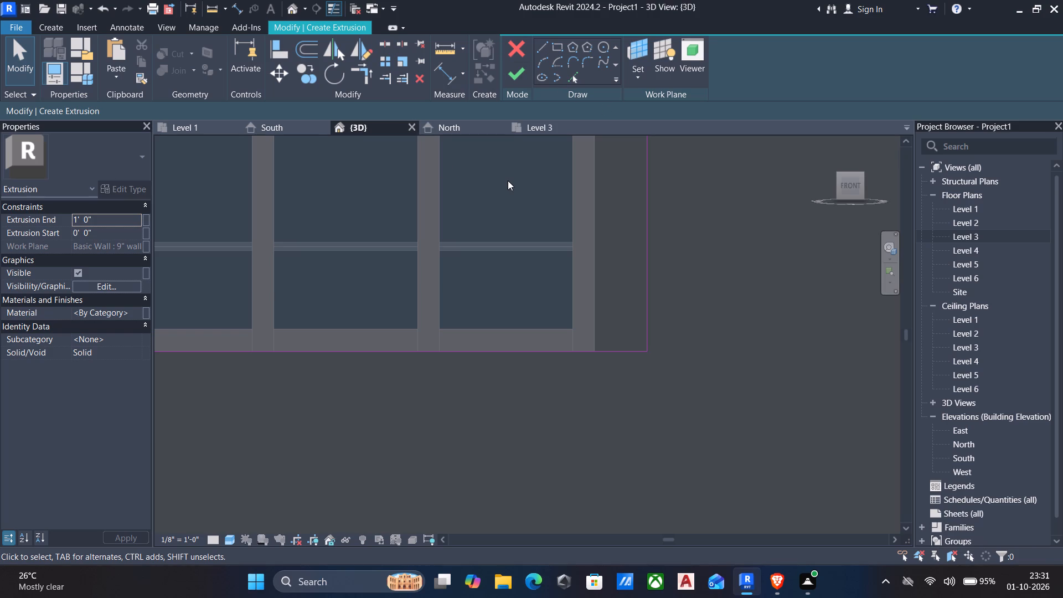
# Sketch a second rectangle offset 6" outside the existing sketch rectangle around both upper-storey windows, and finish the extrusion sketch.
pyautogui.scroll(-4, 548, 241)
pyautogui.scroll(-3, 549, 303)
pyautogui.moveTo(553, 299); pyautogui.dragTo(606, 467, button='middle')
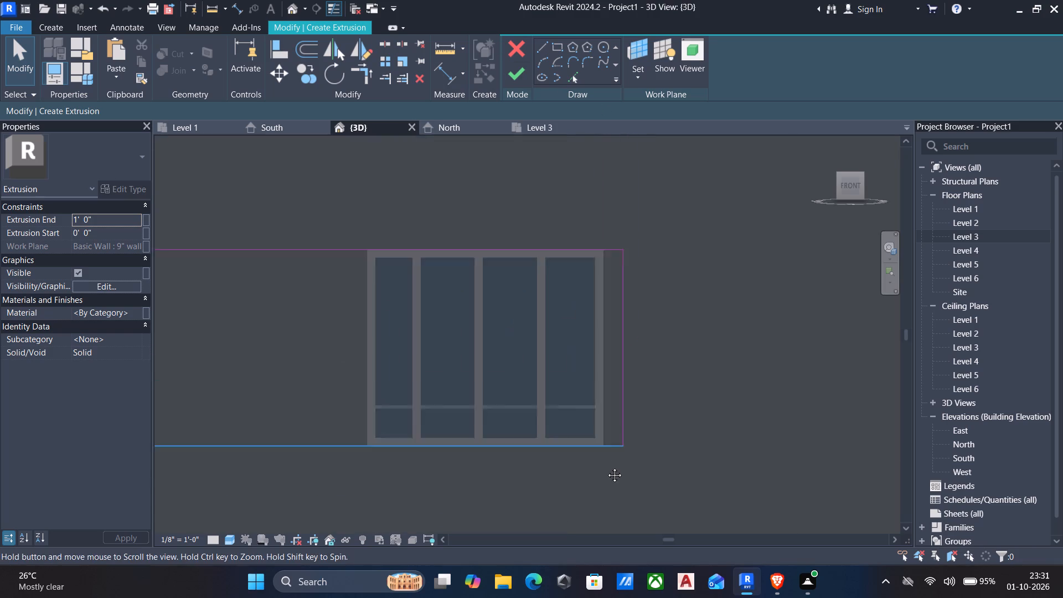
pyautogui.moveTo(606, 467); pyautogui.dragTo(607, 467, button='middle')
pyautogui.scroll(-3, 630, 429)
pyautogui.moveTo(605, 398); pyautogui.dragTo(703, 328, button='middle')
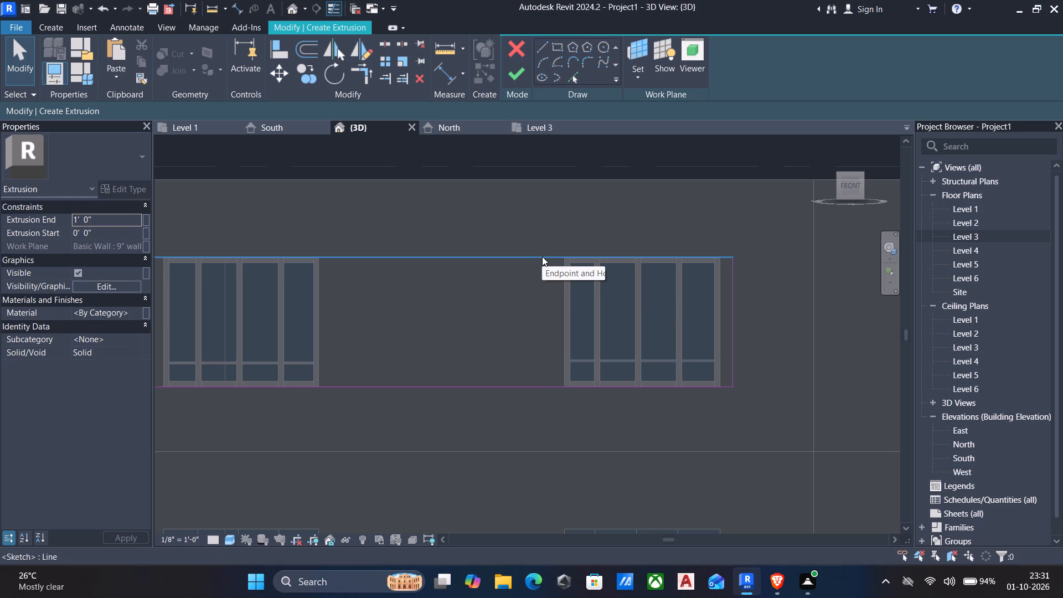
pyautogui.click(553, 54)
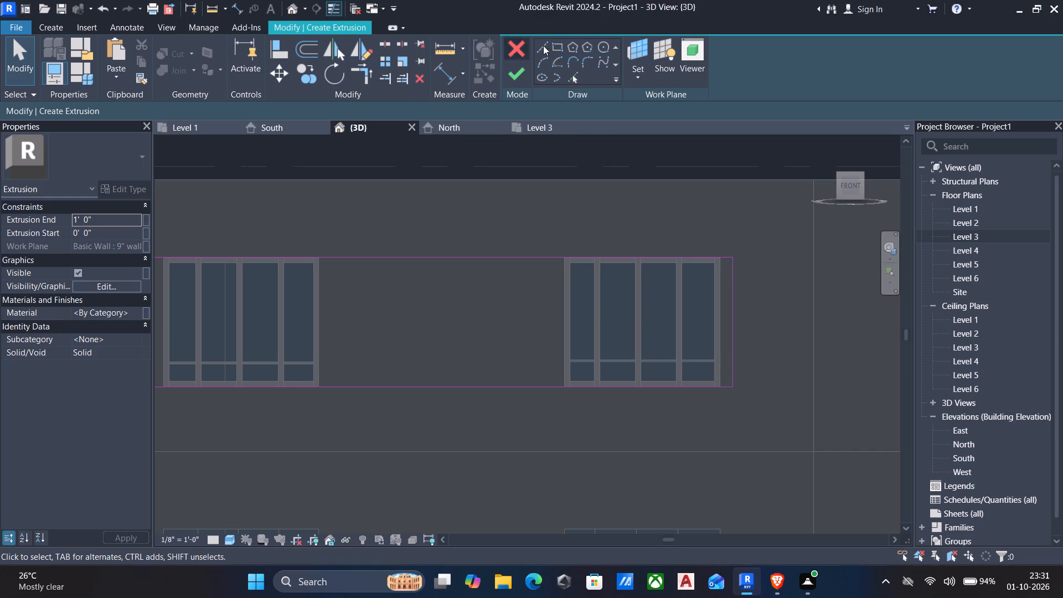
pyautogui.click(556, 48)
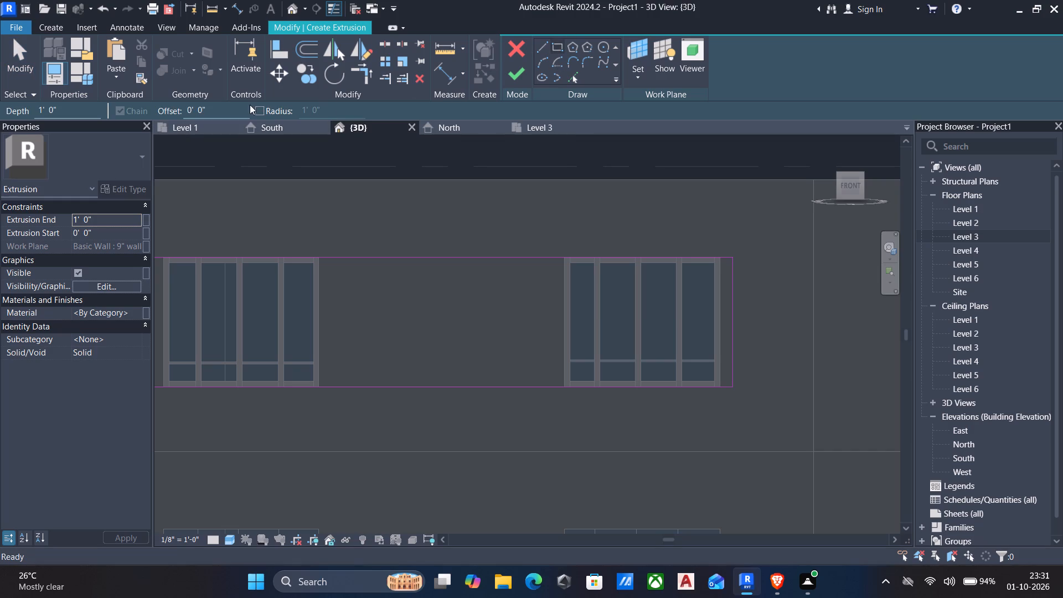
pyautogui.moveTo(242, 106); pyautogui.dragTo(0, 58)
pyautogui.press('6')
pyautogui.hotkey('shift', '"')
pyautogui.press('Return')
pyautogui.scroll(-2, 329, 196)
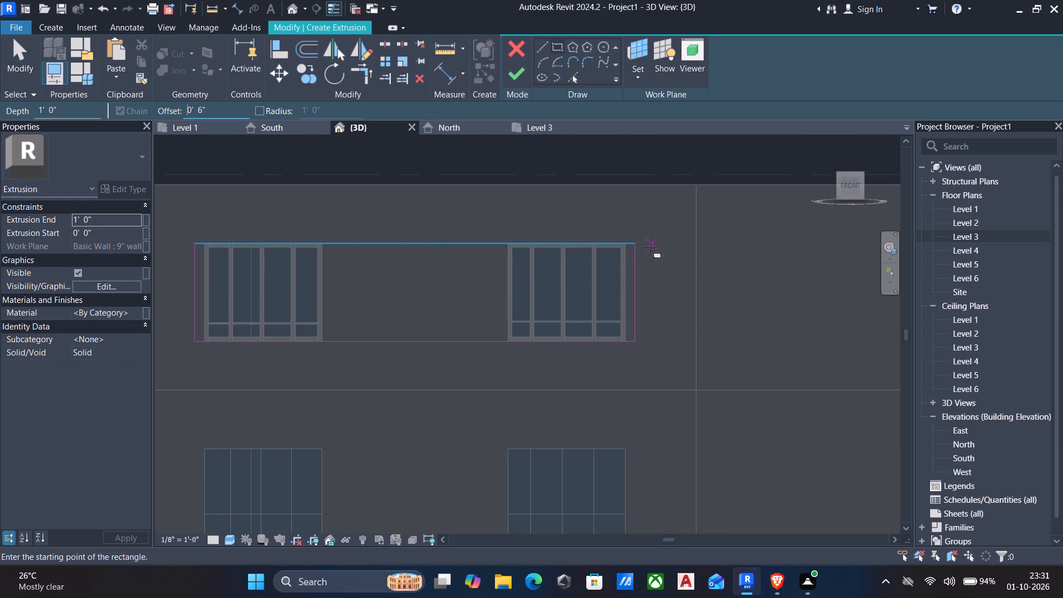
pyautogui.click(638, 244)
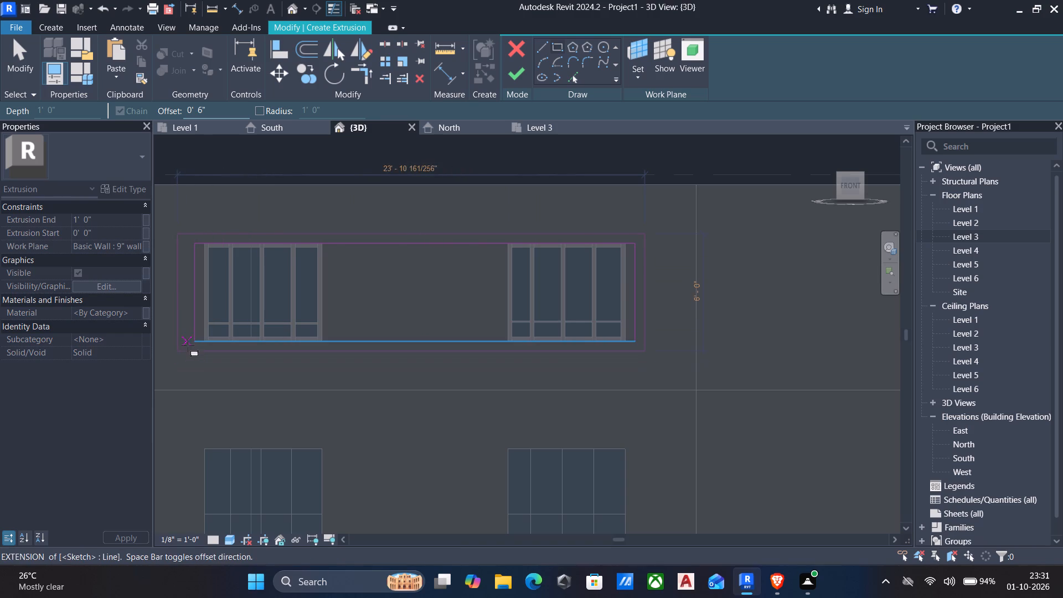
pyautogui.click(189, 341)
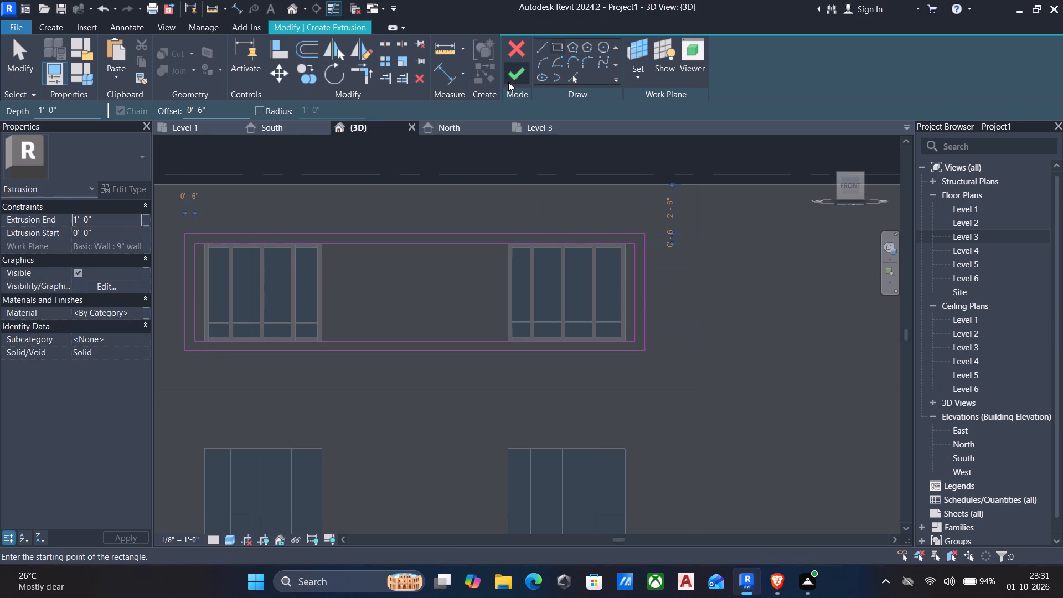
pyautogui.click(509, 81)
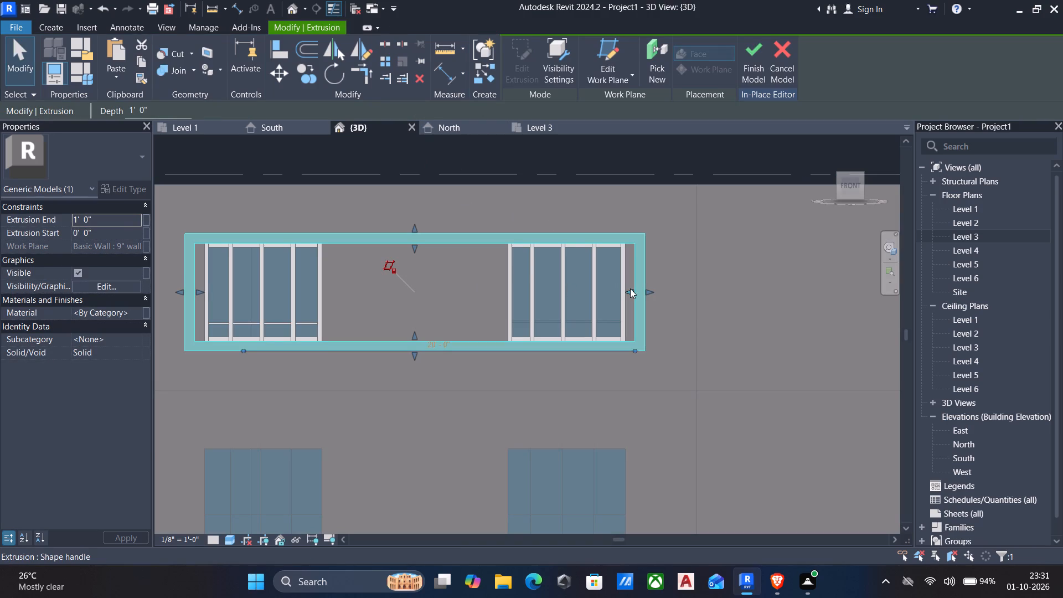
# Reopen the extrusion sketch and nudge the inner rectangle's right edge flush with the right upper-storey window's outer edge.
pyautogui.scroll(4, 630, 288)
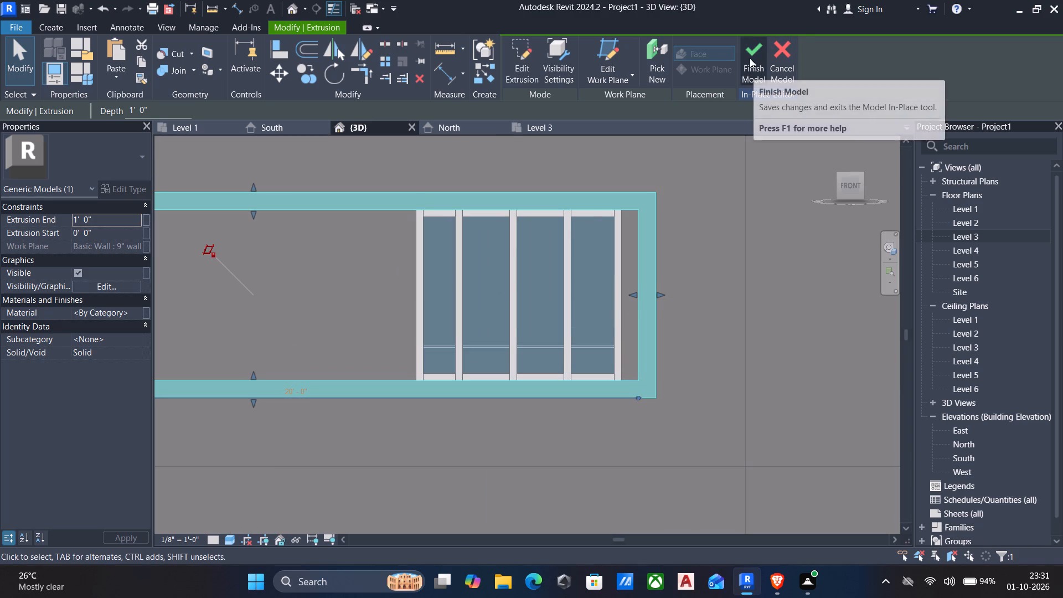
pyautogui.click(516, 52)
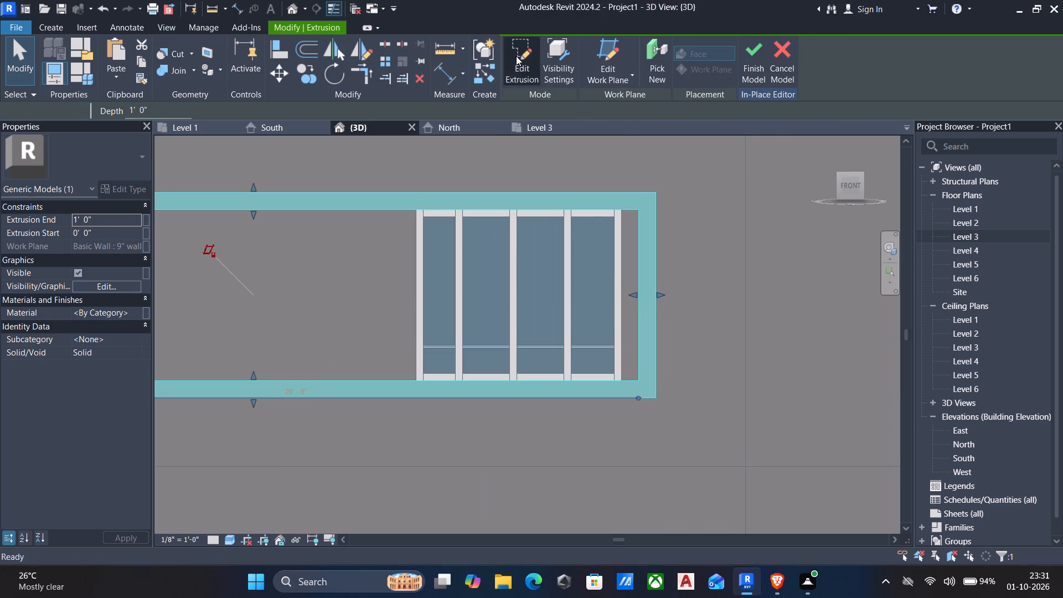
pyautogui.scroll(4, 630, 282)
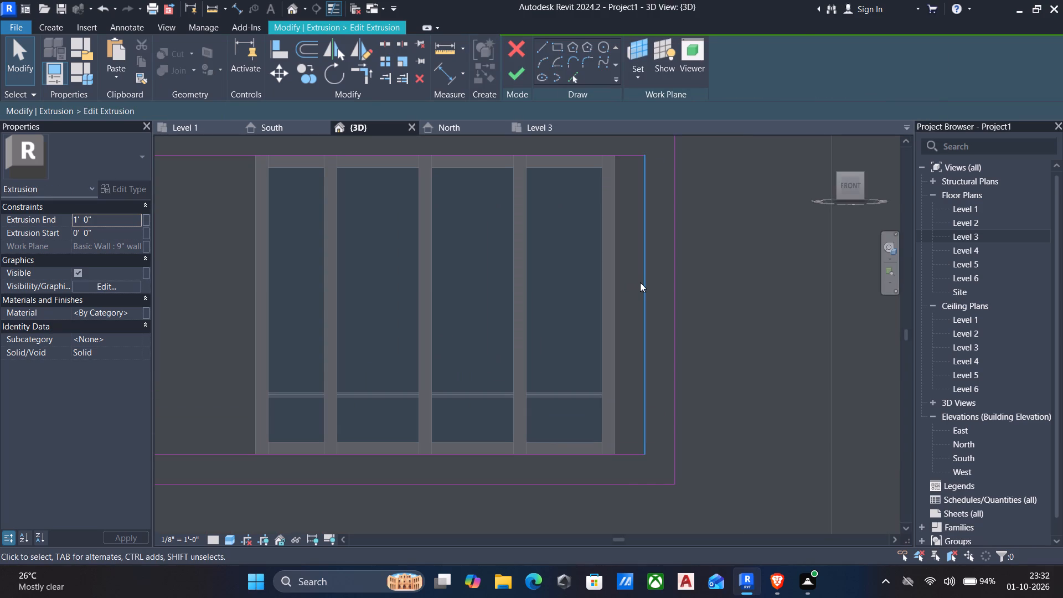
pyautogui.click(640, 282)
pyautogui.press('Left')
pyautogui.press('Left')
pyautogui.press('Left')
pyautogui.press('Left')
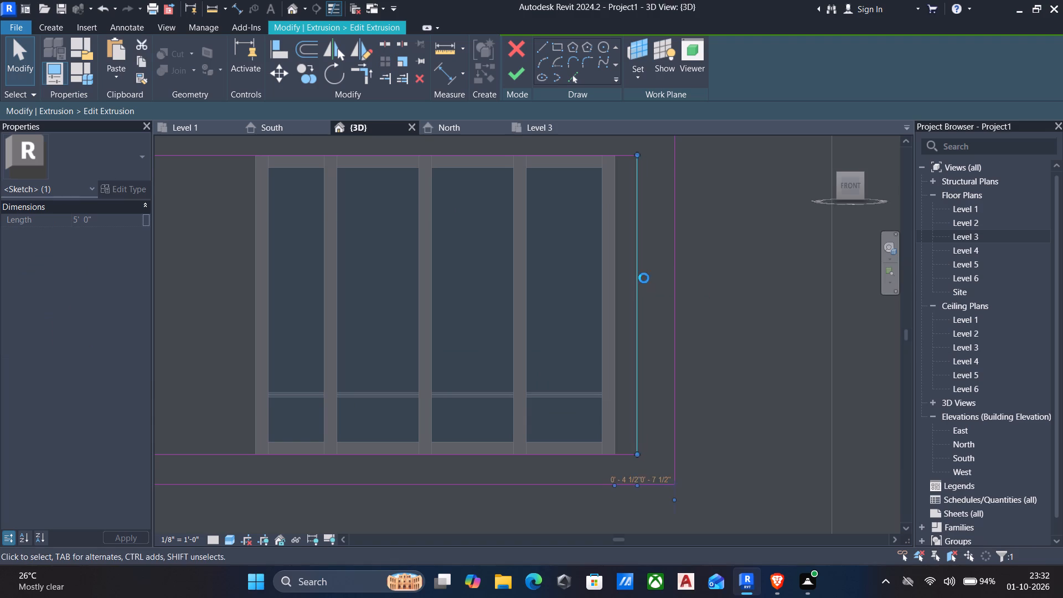
pyautogui.press('Left')
pyautogui.press('Left')
pyautogui.press('Left')
pyautogui.press('Left')
pyautogui.press('Left')
pyautogui.press('Left')
pyautogui.press('Left')
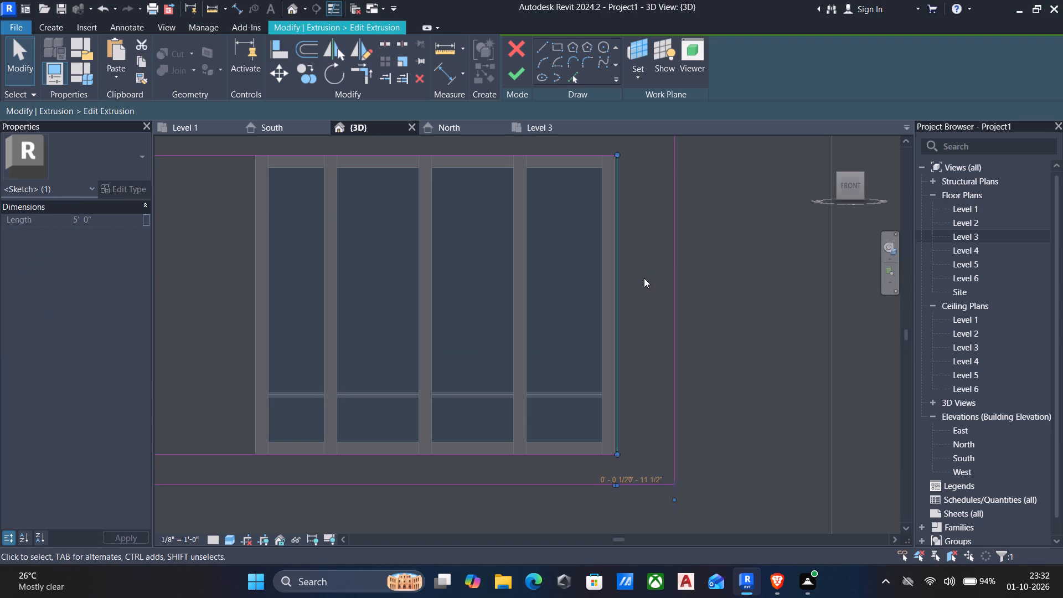
pyautogui.press('Left')
# Set the outer rectangle's right edge 6" from the inner rectangle's right edge.
pyautogui.click(673, 278)
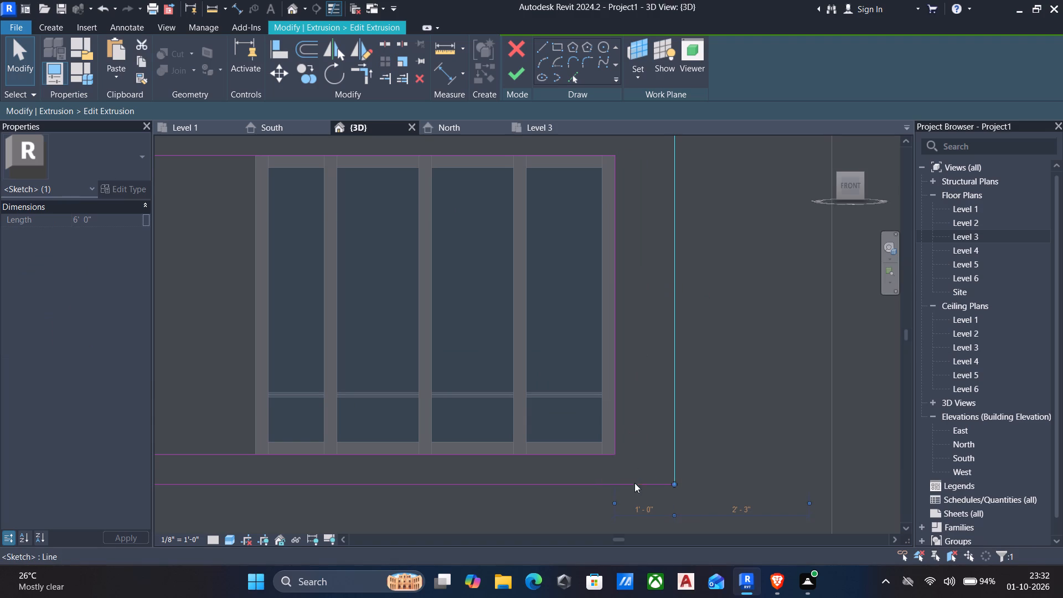
pyautogui.click(646, 507)
pyautogui.press('6')
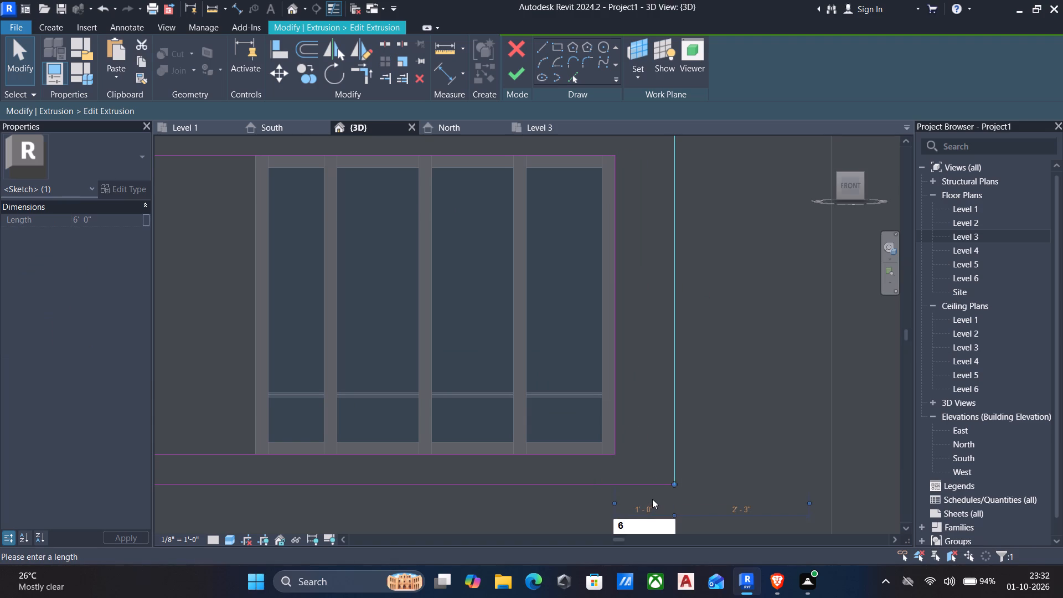
pyautogui.hotkey('shift', '"')
pyautogui.press('Return')
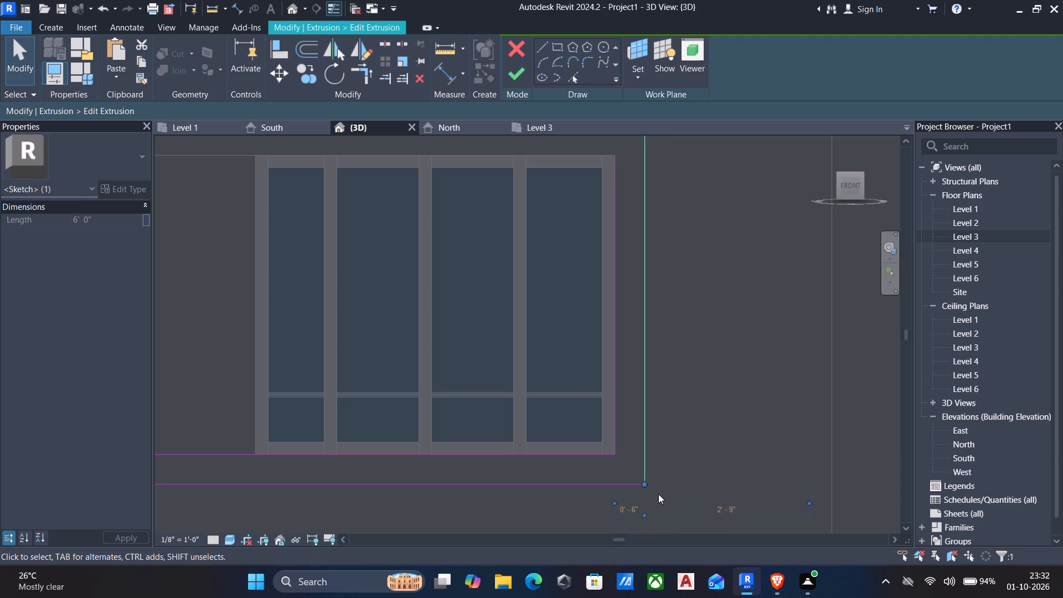
# Nudge the inner rectangle's left edge flush with the left upper-storey window's outer edge.
pyautogui.scroll(-4, 561, 413)
pyautogui.moveTo(561, 412); pyautogui.dragTo(724, 383, button='middle')
pyautogui.scroll(-1, 570, 360)
pyautogui.moveTo(477, 346); pyautogui.dragTo(730, 388, button='middle')
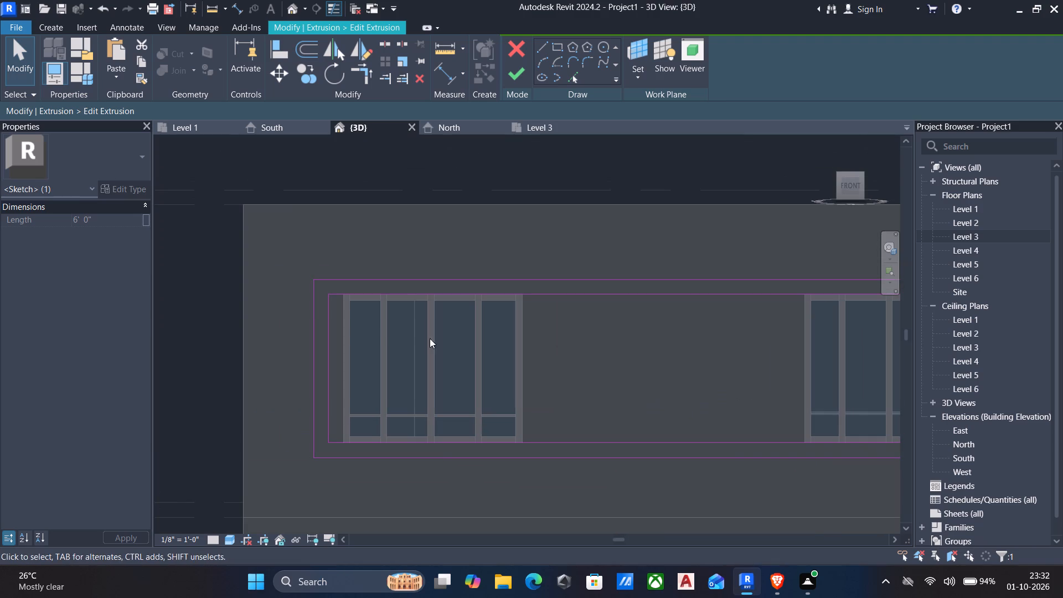
pyautogui.click(325, 331)
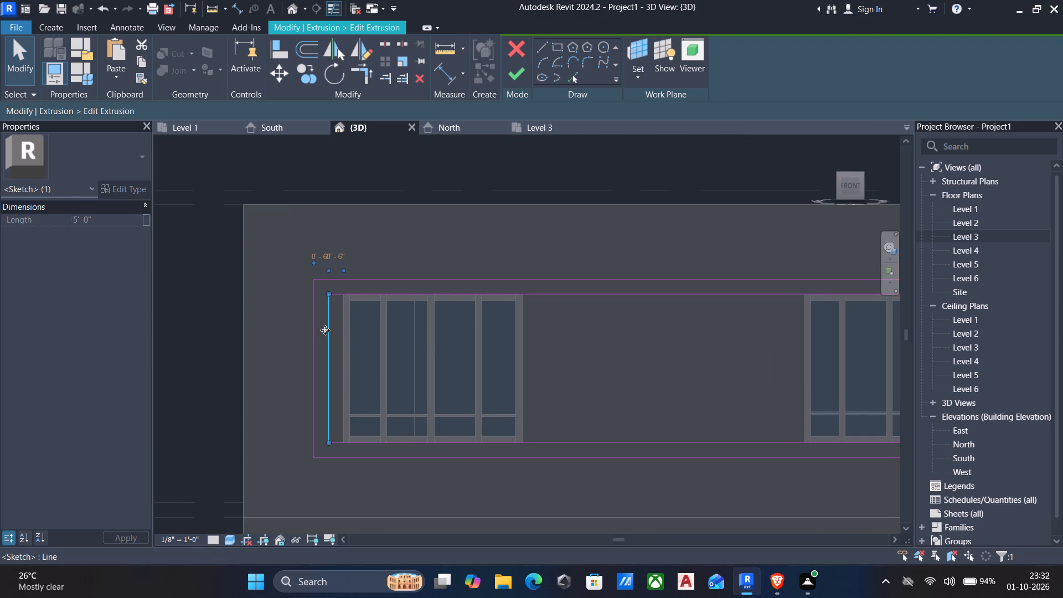
pyautogui.press('Right')
pyautogui.scroll(2, 395, 348)
pyautogui.press('Right')
pyautogui.scroll(4, 395, 348)
pyautogui.press('Right')
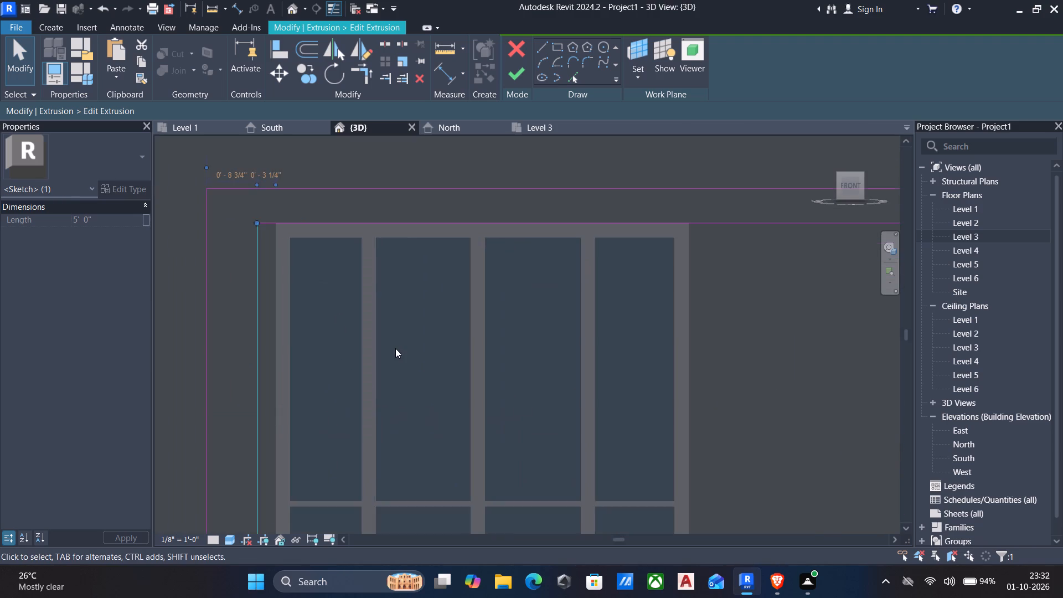
pyautogui.scroll(4, 298, 346)
pyautogui.press('Right')
pyautogui.press('Right')
pyautogui.press('Right')
pyautogui.press('Right')
pyautogui.press('Right')
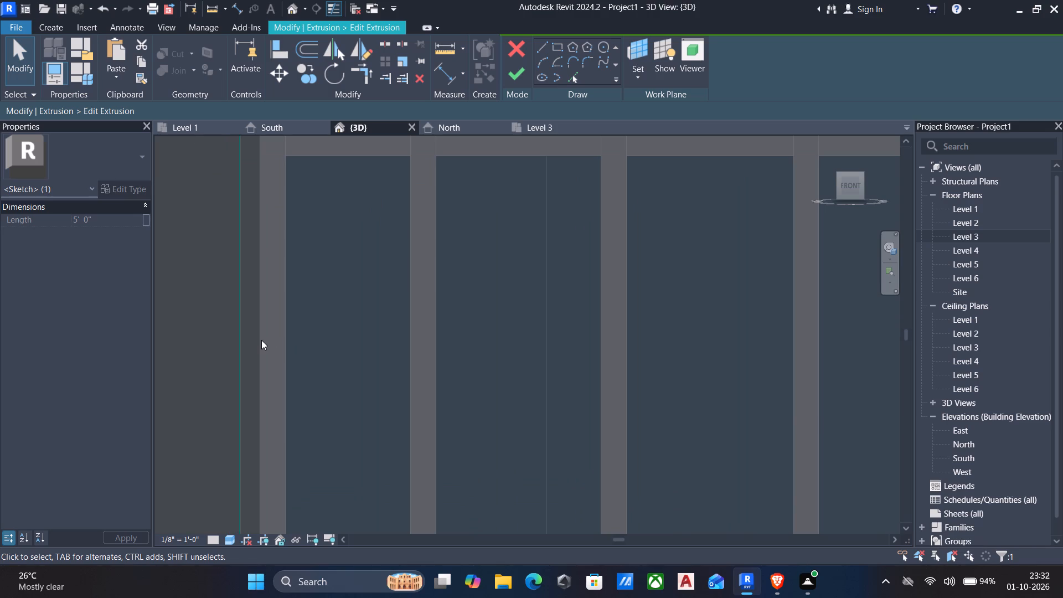
pyautogui.scroll(-8, 261, 340)
pyautogui.press('Right')
pyautogui.press('Right')
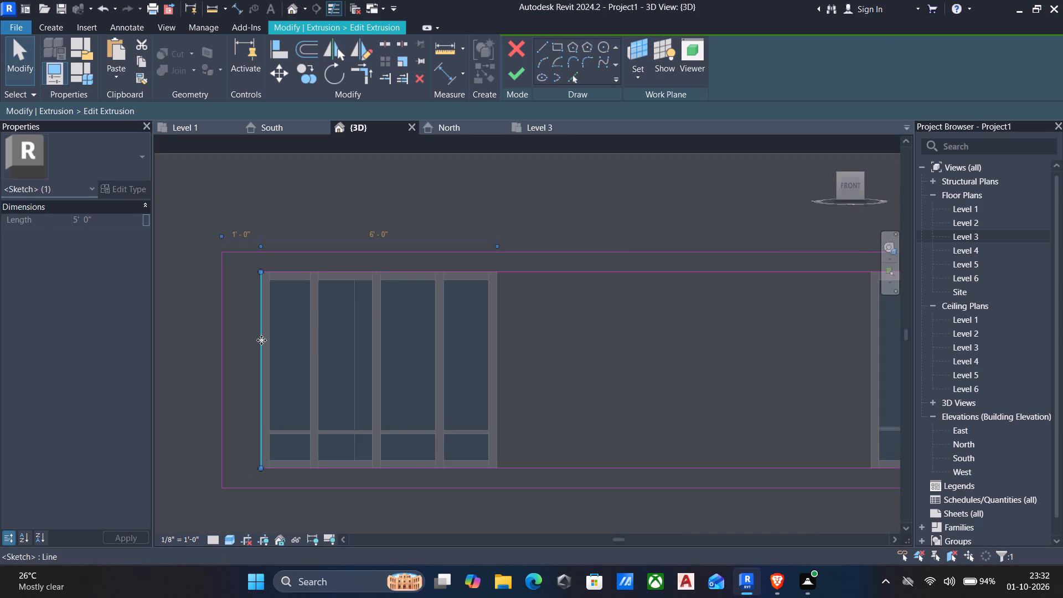
pyautogui.write('al')
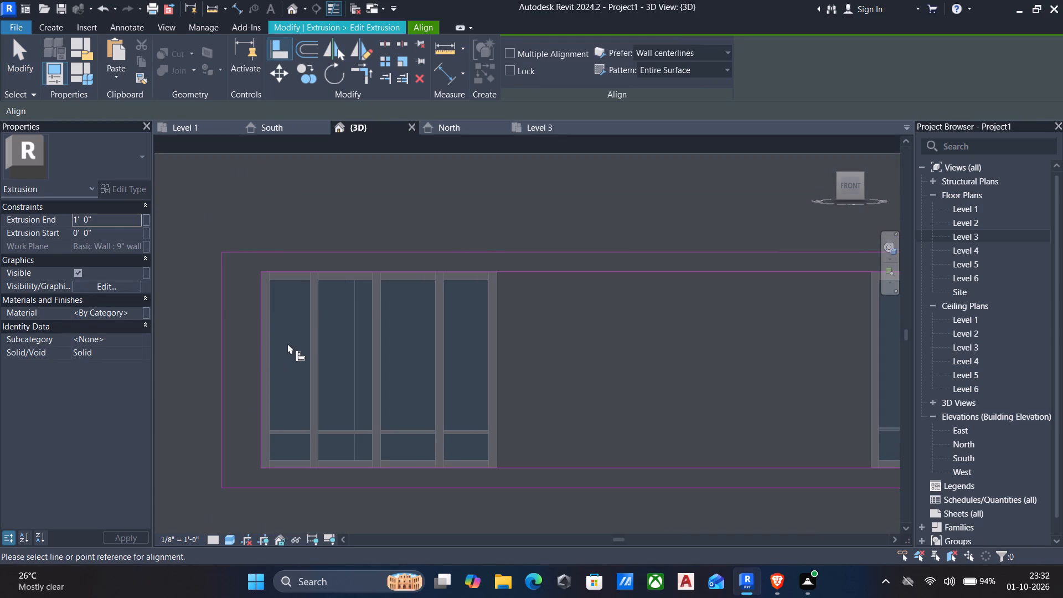
pyautogui.press('Escape')
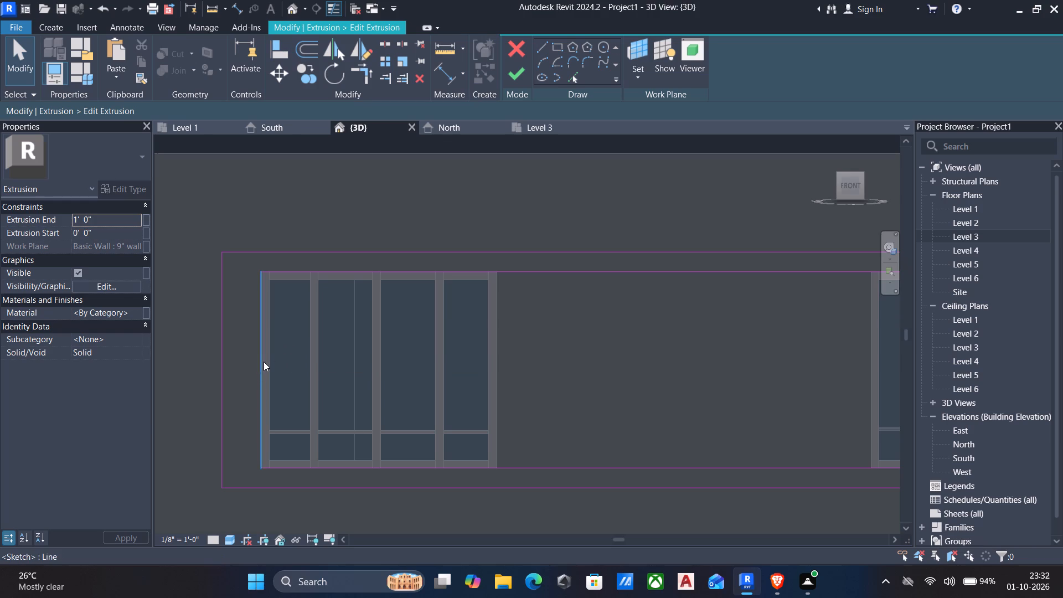
# Set the outer rectangle's left edge 6" from the inner rectangle's left edge and finish the sketch edit.
pyautogui.click(220, 400)
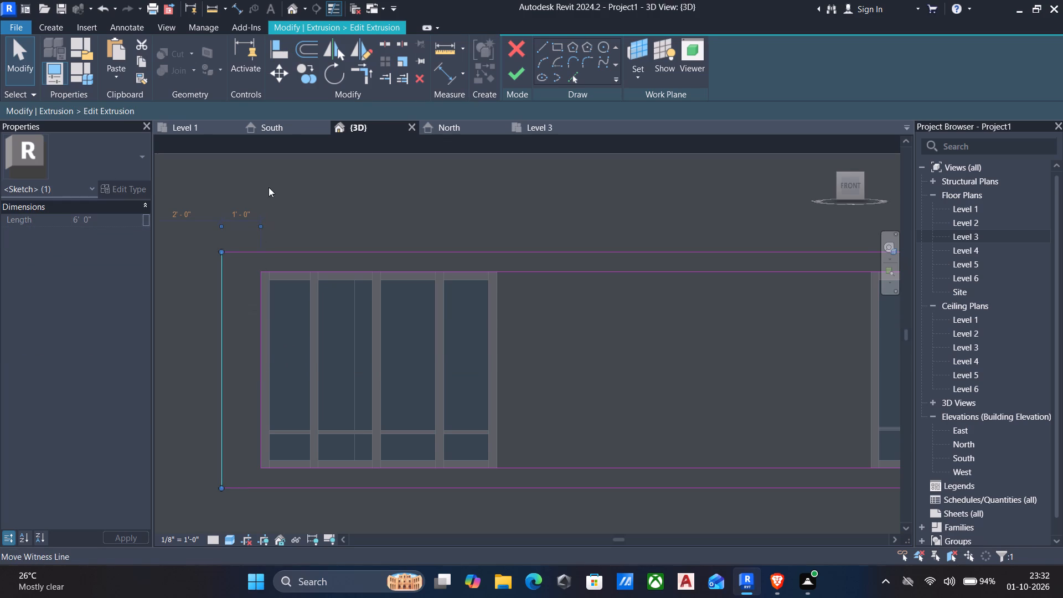
pyautogui.click(252, 211)
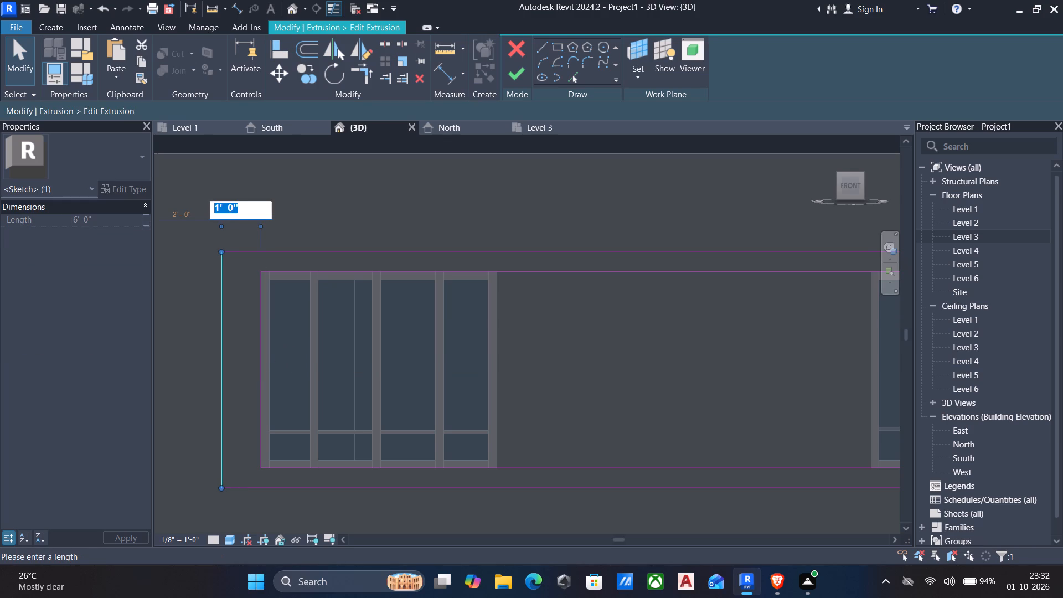
pyautogui.press('6')
pyautogui.hotkey('shift', '"')
pyautogui.press('Return')
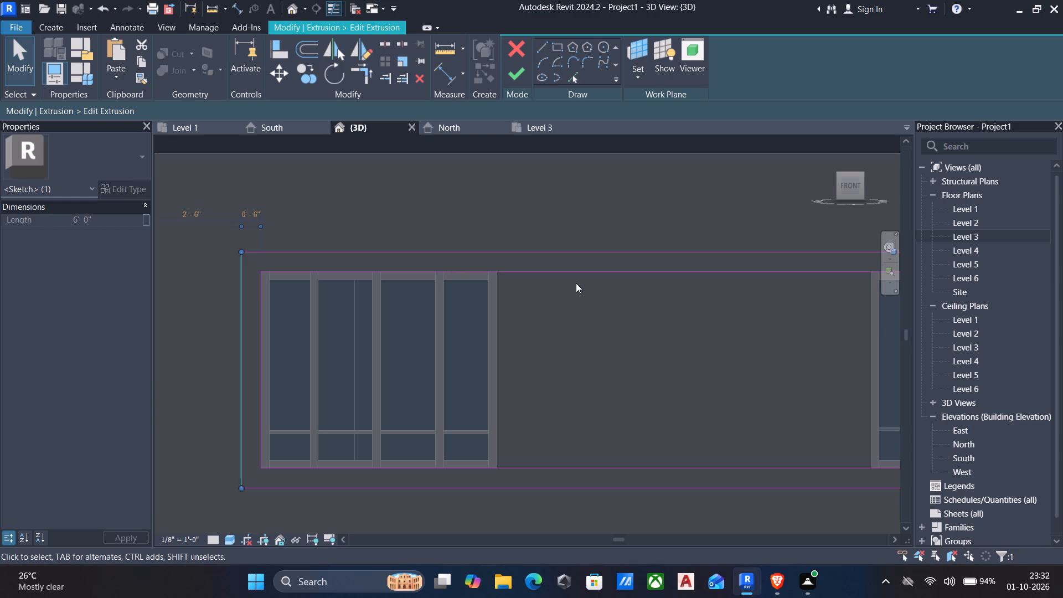
pyautogui.click(515, 83)
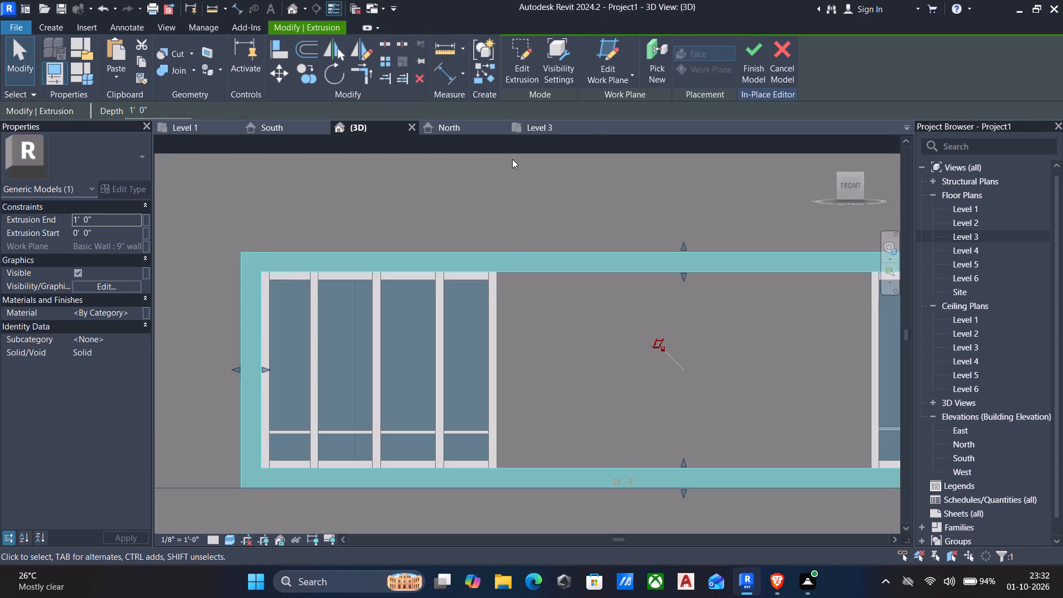
# Set the window frame's extrusion end to 1' 6".
pyautogui.scroll(-3, 515, 180)
pyautogui.keyDown('shift'); pyautogui.moveTo(542, 229); pyautogui.dragTo(457, 265, button='middle'); pyautogui.keyUp('shift')
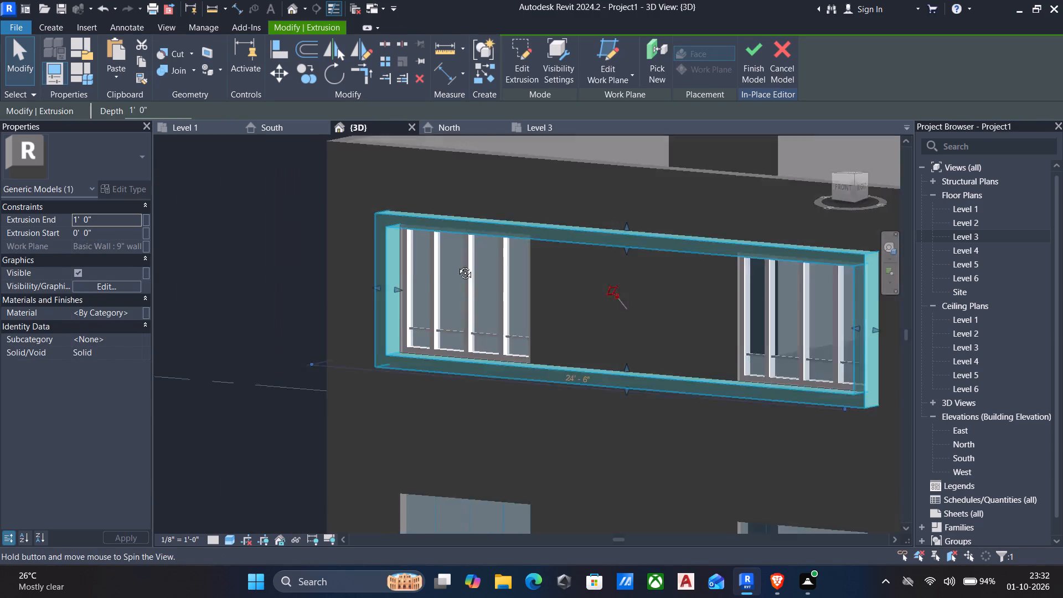
pyautogui.keyDown('shift'); pyautogui.moveTo(457, 265); pyautogui.dragTo(393, 323, button='middle'); pyautogui.keyUp('shift')
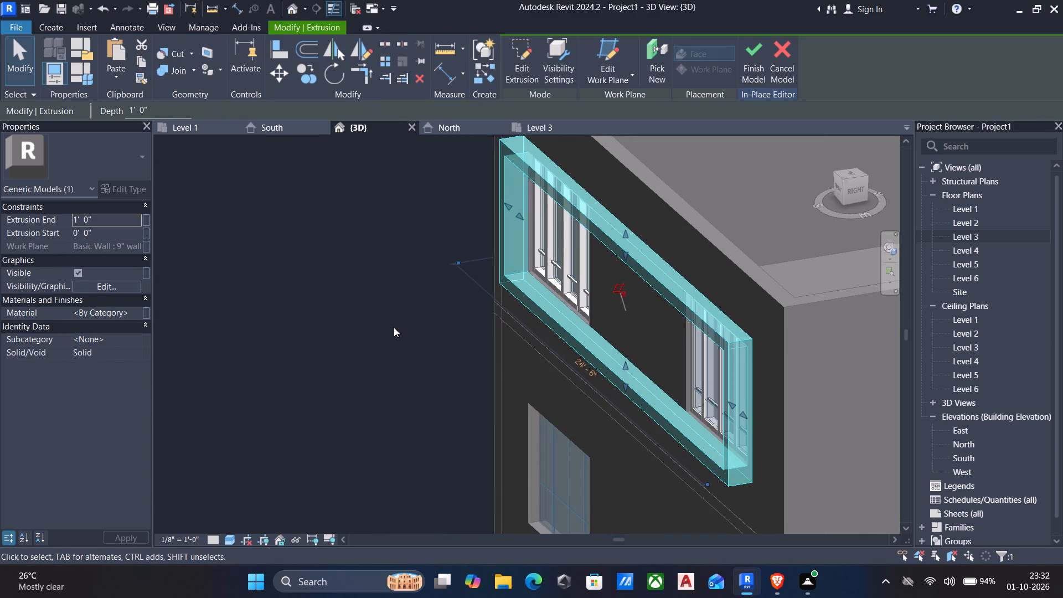
pyautogui.click(111, 216)
pyautogui.write("1'6")
pyautogui.click(110, 221)
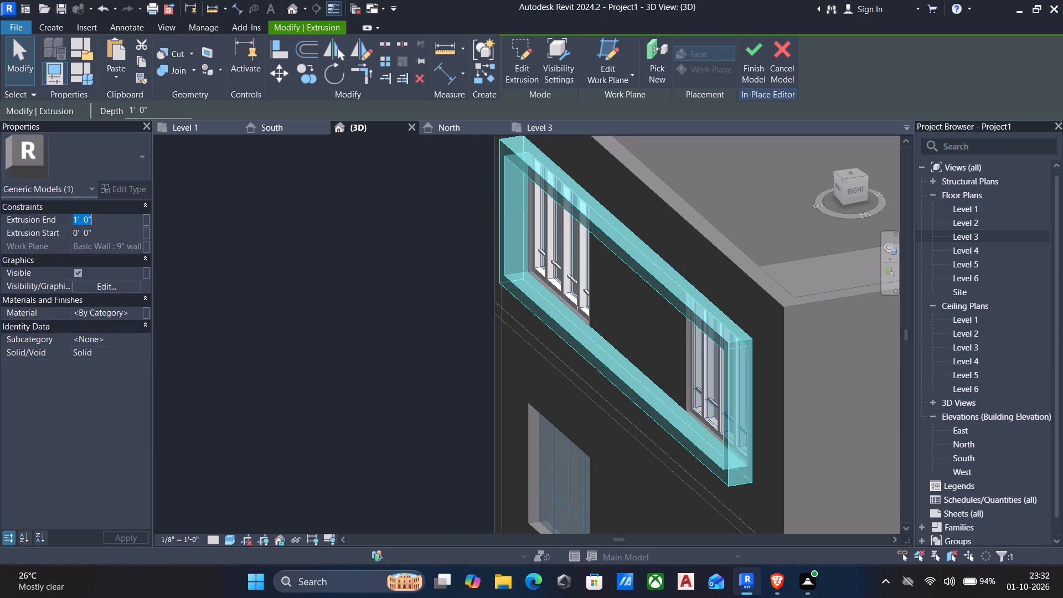
pyautogui.press('1')
pyautogui.press("'")
pyautogui.write('6"')
pyautogui.press('Return')
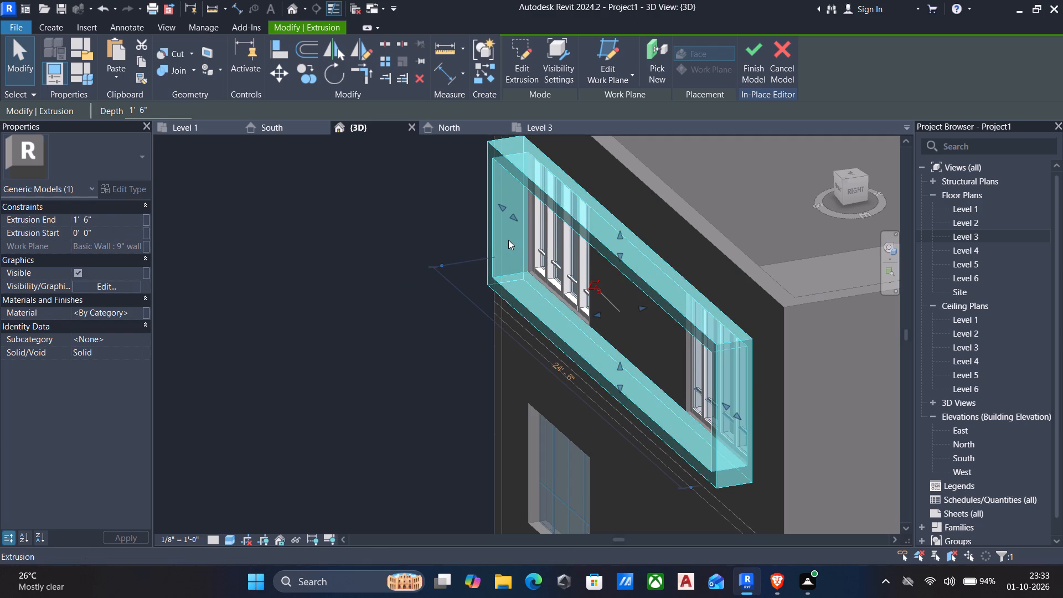
# Finish the in-place model of the upper-storey window frame.
pyautogui.scroll(-2, 512, 230)
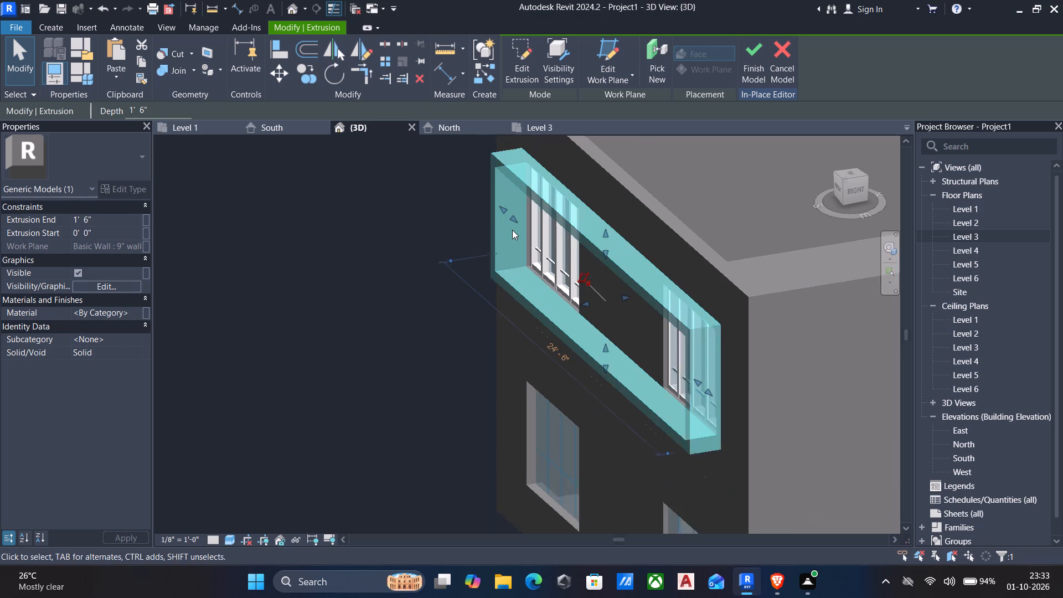
pyautogui.moveTo(507, 243); pyautogui.dragTo(507, 272, button='middle')
pyautogui.click(756, 50)
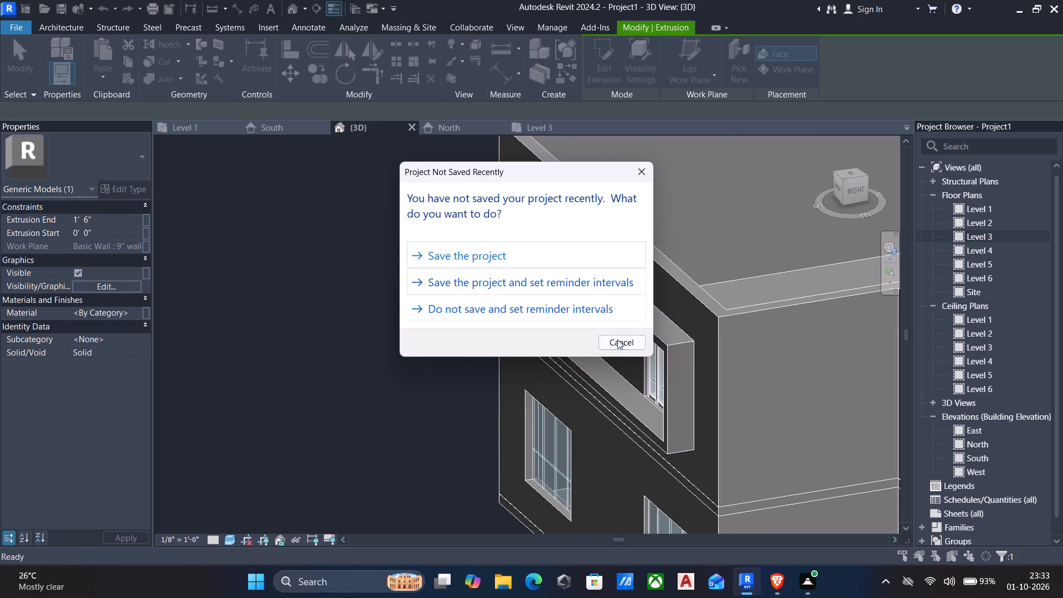
# Reopen the upper-storey window frame's in-place model for editing and start a new Extrusion.
pyautogui.click(617, 341)
pyautogui.keyDown('shift'); pyautogui.moveTo(550, 351); pyautogui.dragTo(596, 355, button='middle'); pyautogui.keyUp('shift')
pyautogui.scroll(-3, 597, 357)
pyautogui.keyDown('shift'); pyautogui.moveTo(578, 360); pyautogui.dragTo(603, 352, button='middle'); pyautogui.keyUp('shift')
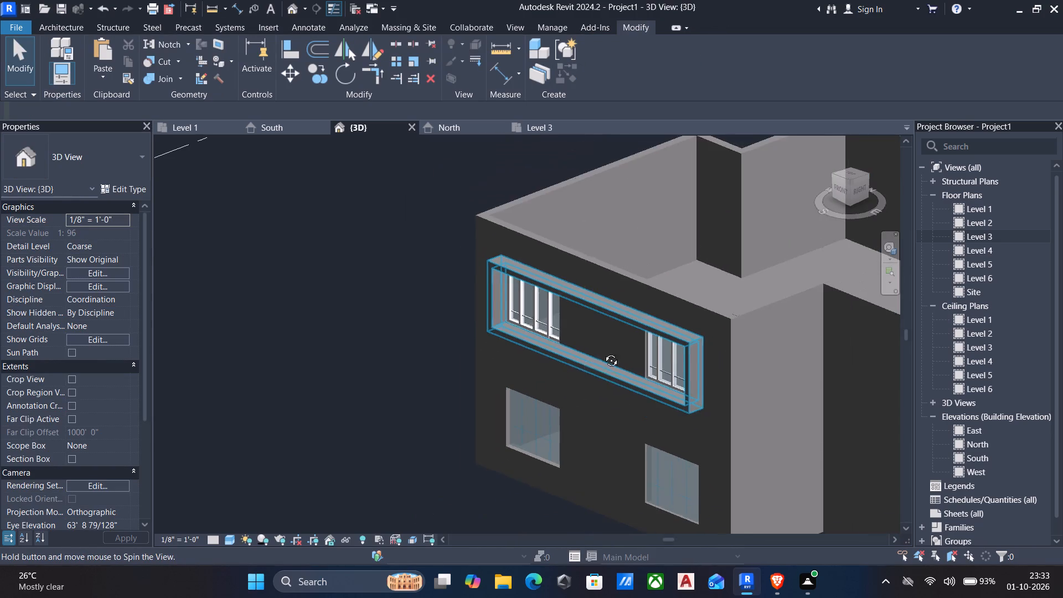
pyautogui.keyDown('shift'); pyautogui.moveTo(603, 352); pyautogui.dragTo(659, 327, button='middle'); pyautogui.keyUp('shift')
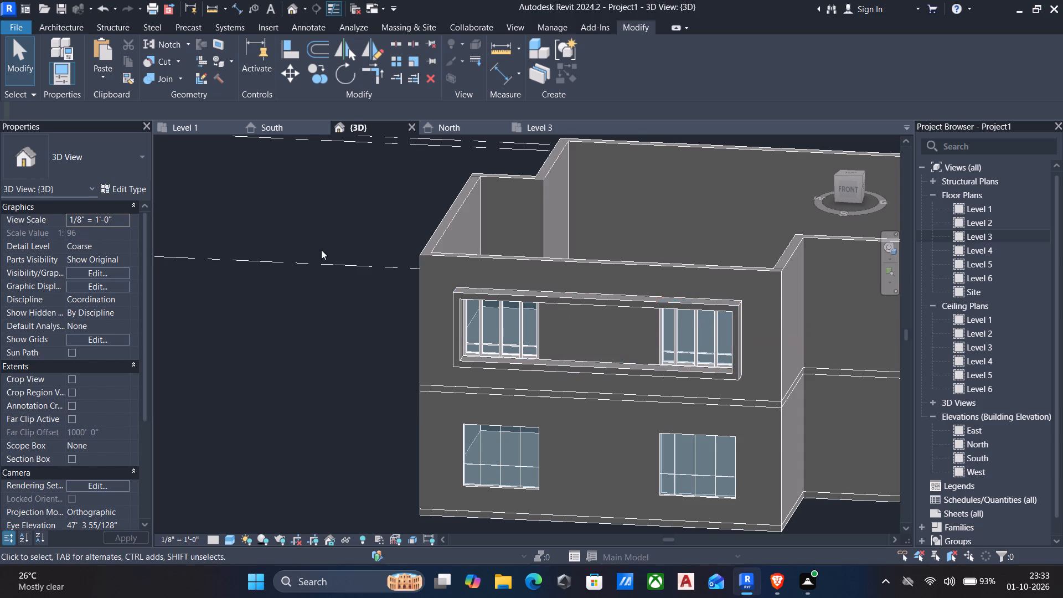
pyautogui.click(606, 298)
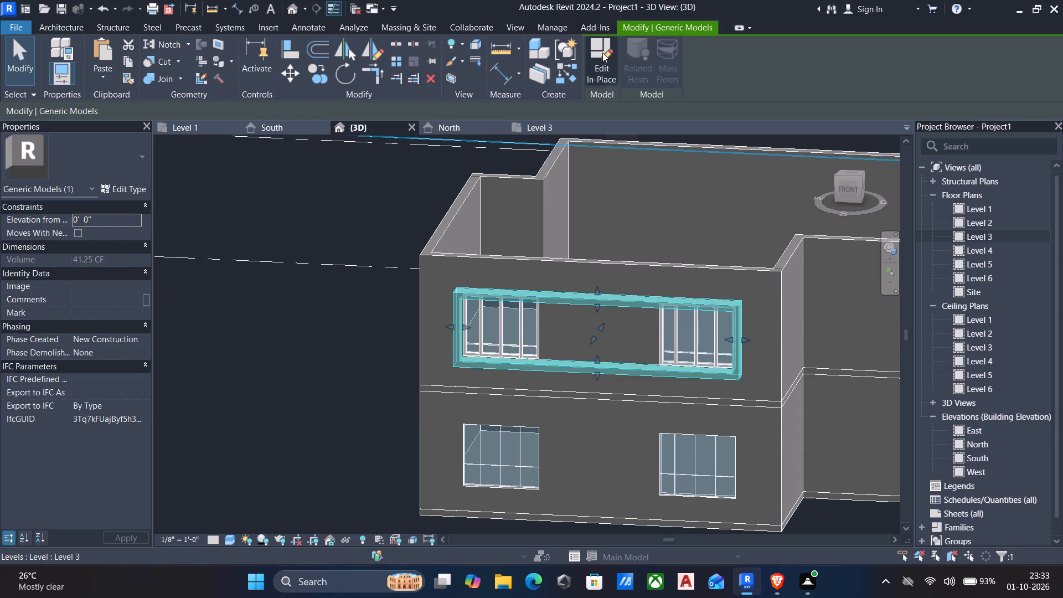
pyautogui.click(602, 53)
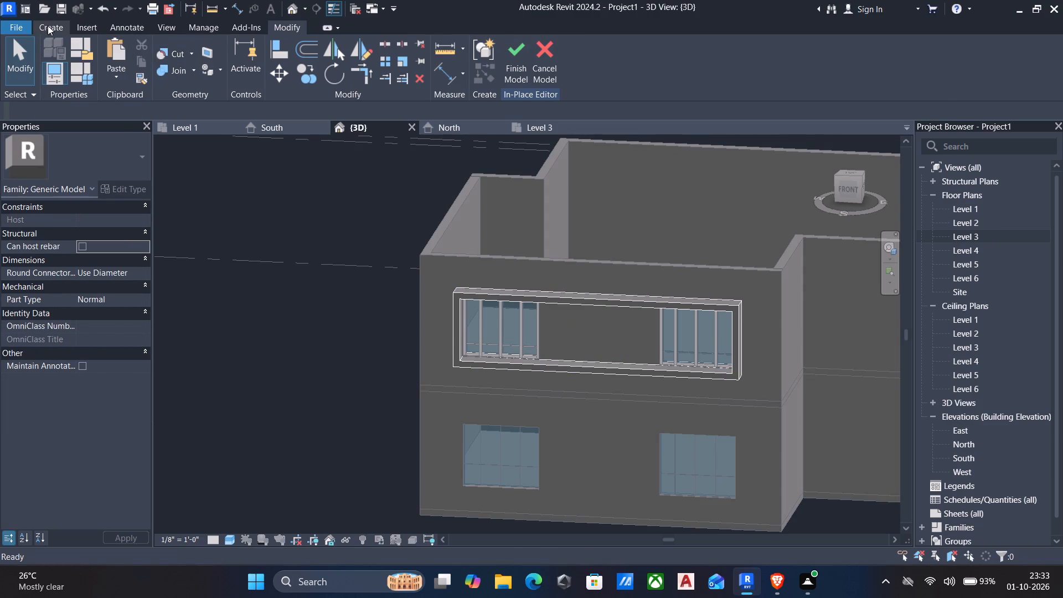
pyautogui.click(48, 26)
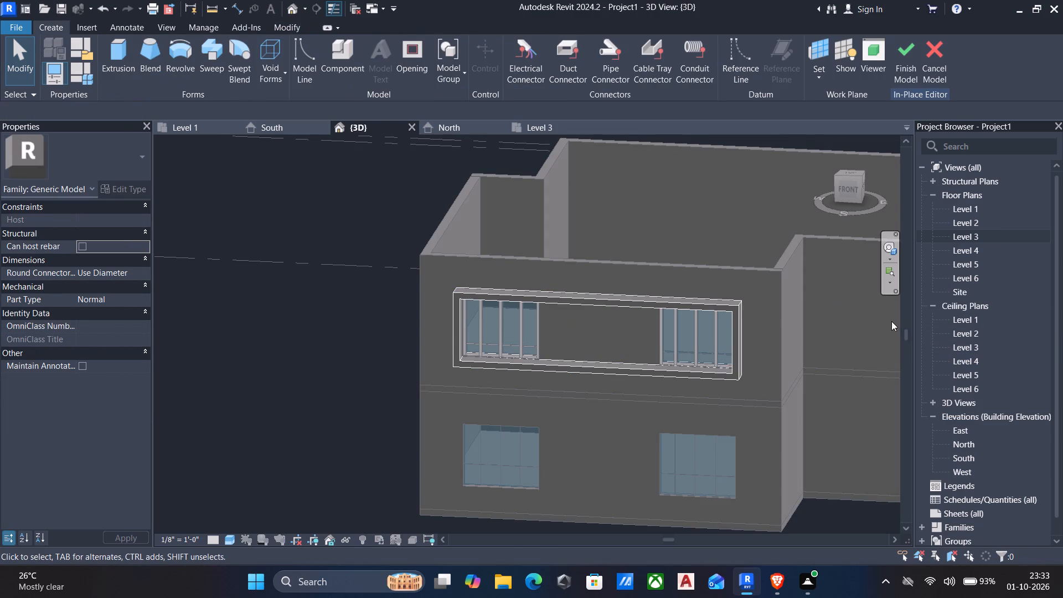
pyautogui.click(116, 53)
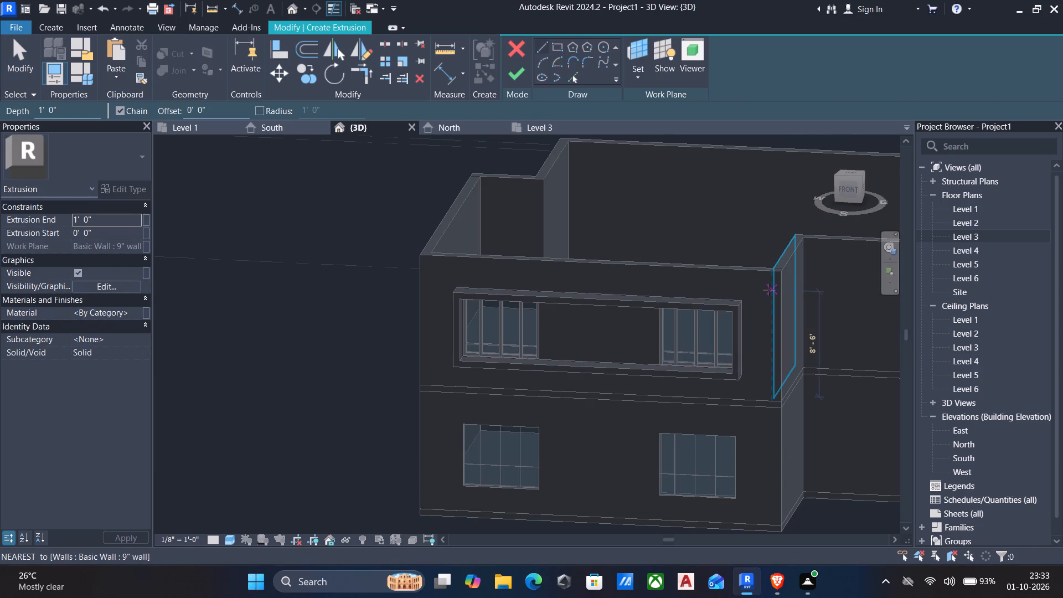
# Set the sketch work plane by picking the front face of the 6" floor between the two storeys.
pyautogui.click(763, 405)
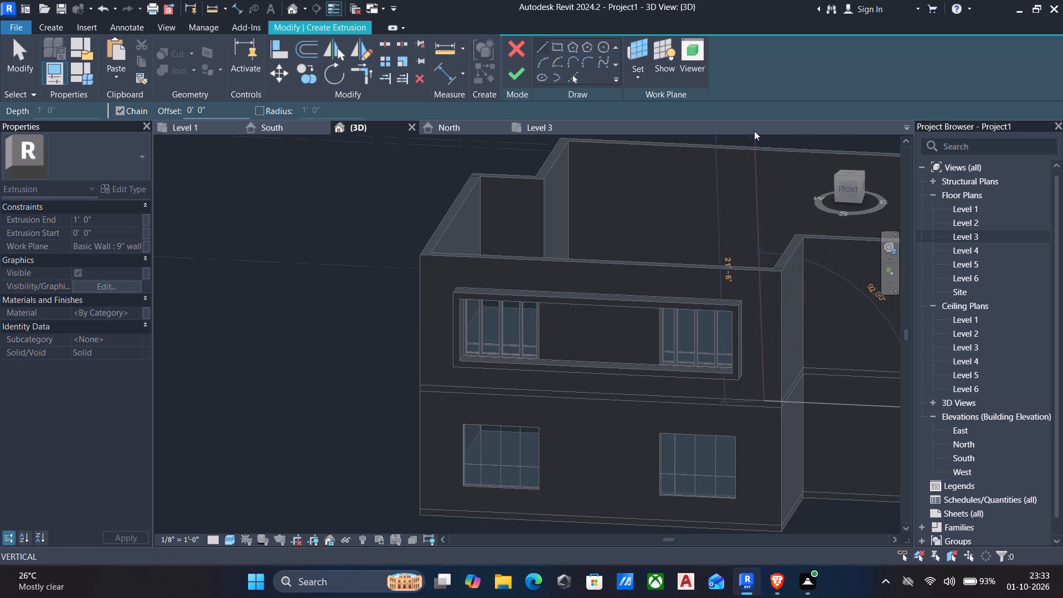
pyautogui.press('Escape')
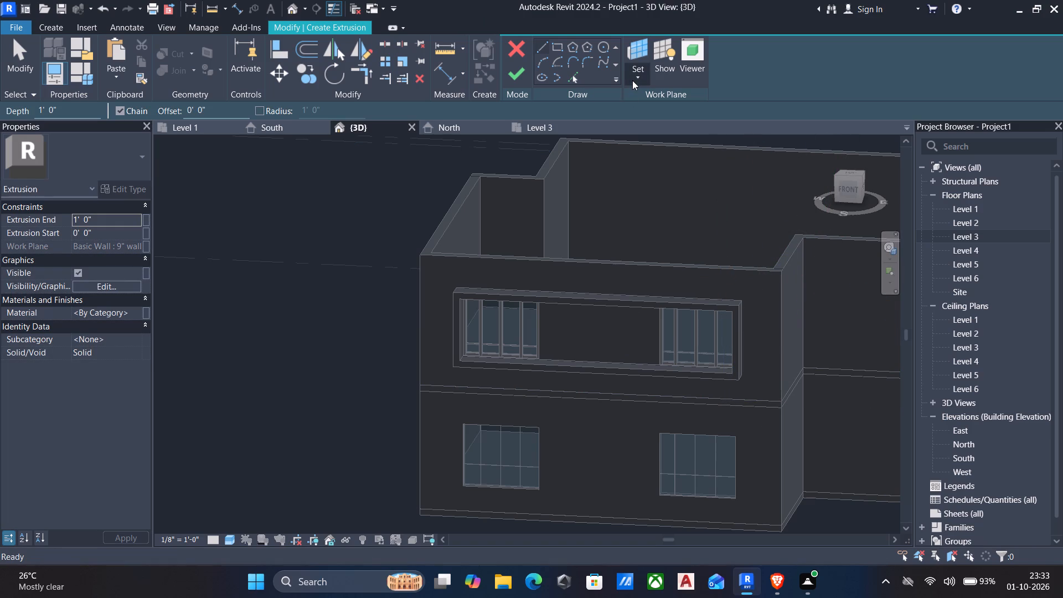
pyautogui.click(632, 80)
pyautogui.click(645, 135)
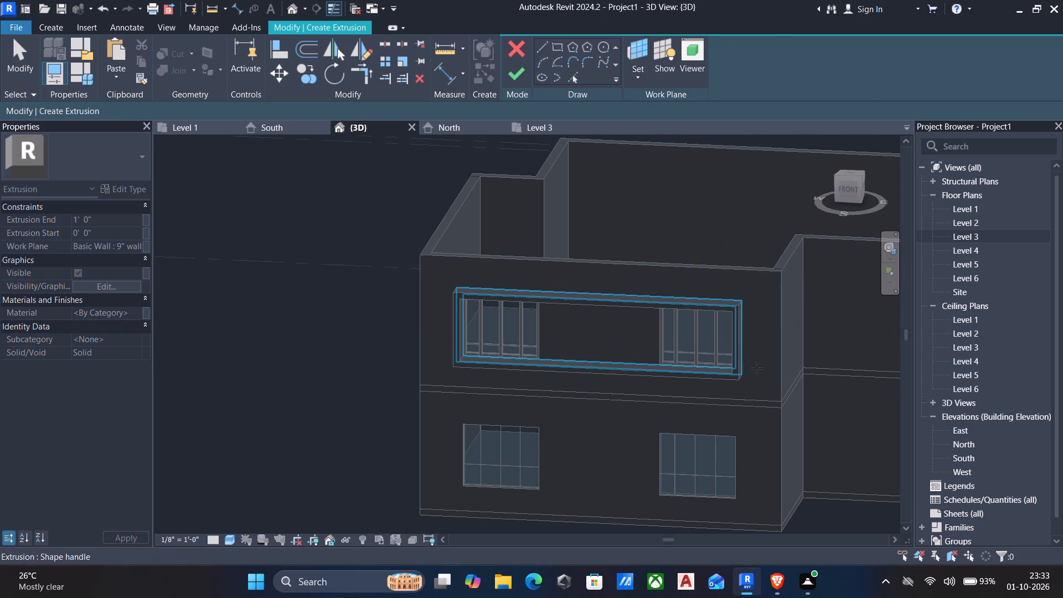
pyautogui.click(764, 406)
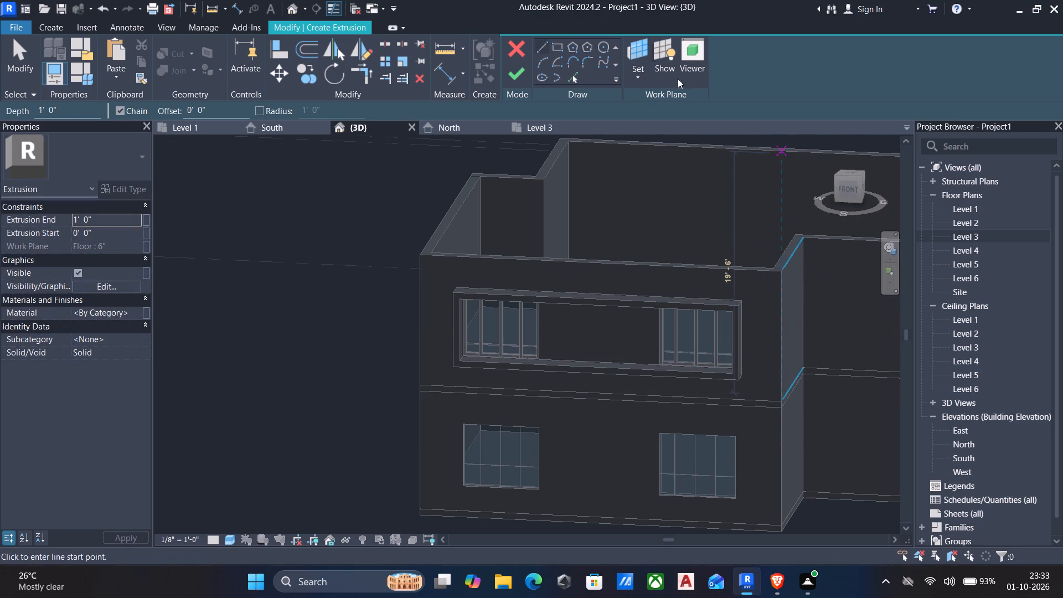
# Sketch a rectangle about 1'-5" wide and 11'-0" high beside the window frame, from the wall top to the intermediate floor's underside.
pyautogui.click(553, 42)
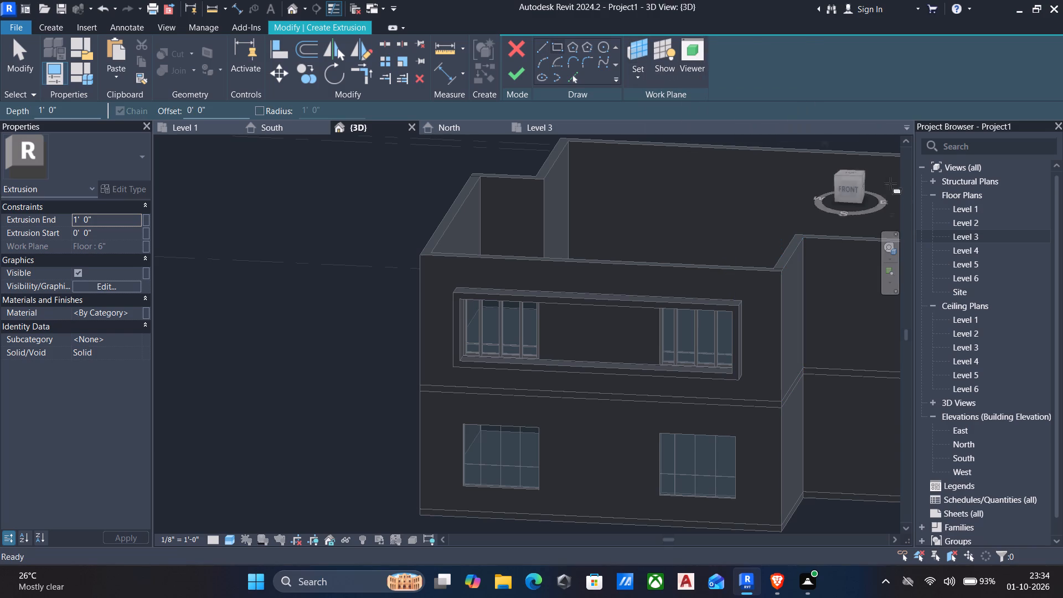
pyautogui.click(849, 193)
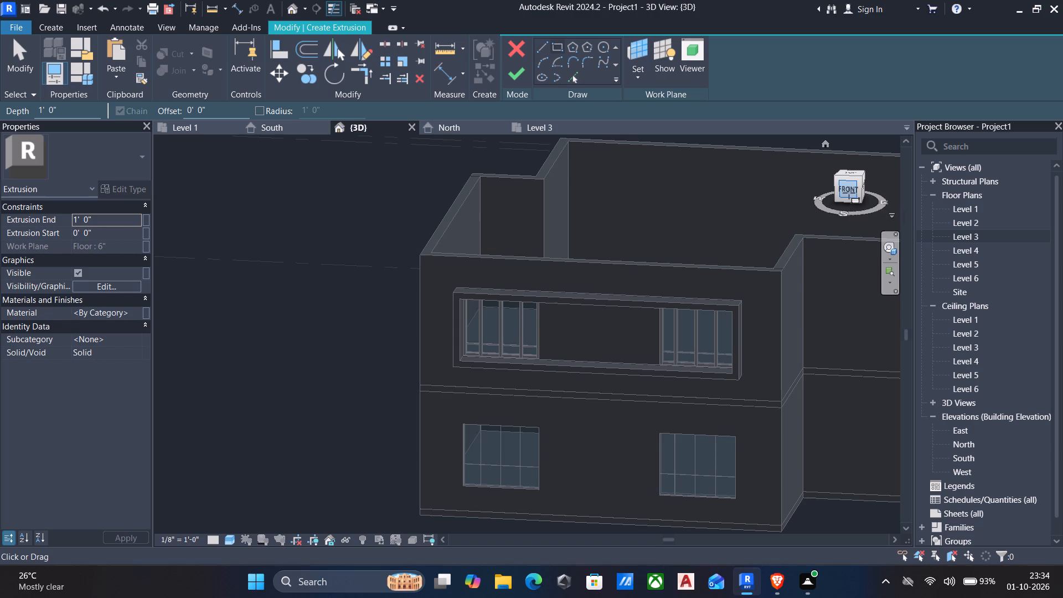
pyautogui.scroll(5, 584, 362)
pyautogui.scroll(6, 496, 319)
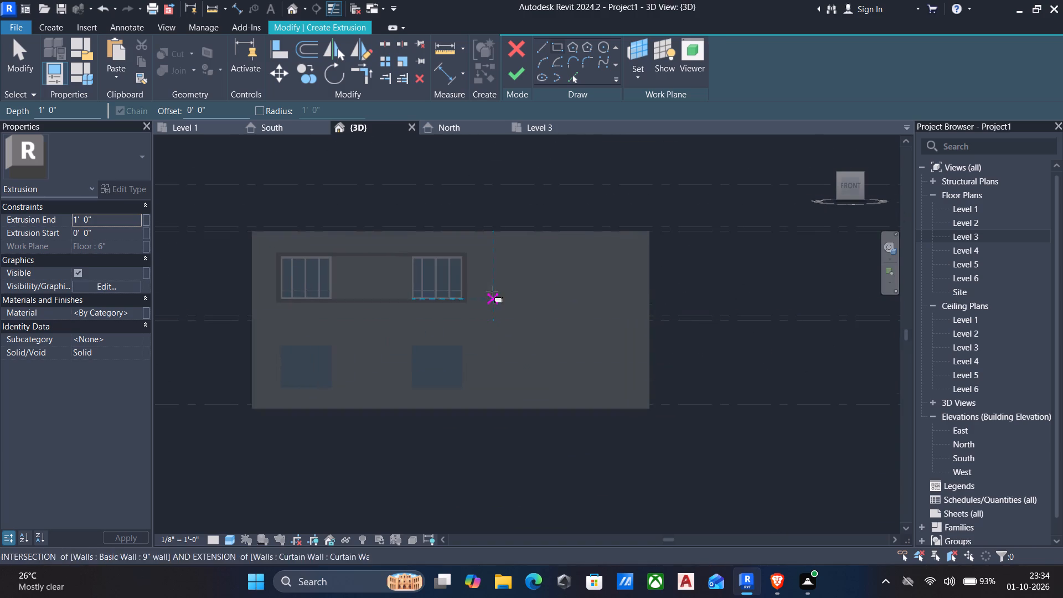
pyautogui.scroll(11, 481, 271)
pyautogui.scroll(-4, 472, 192)
pyautogui.moveTo(472, 192); pyautogui.dragTo(498, 276, button='middle')
pyautogui.scroll(-2, 496, 283)
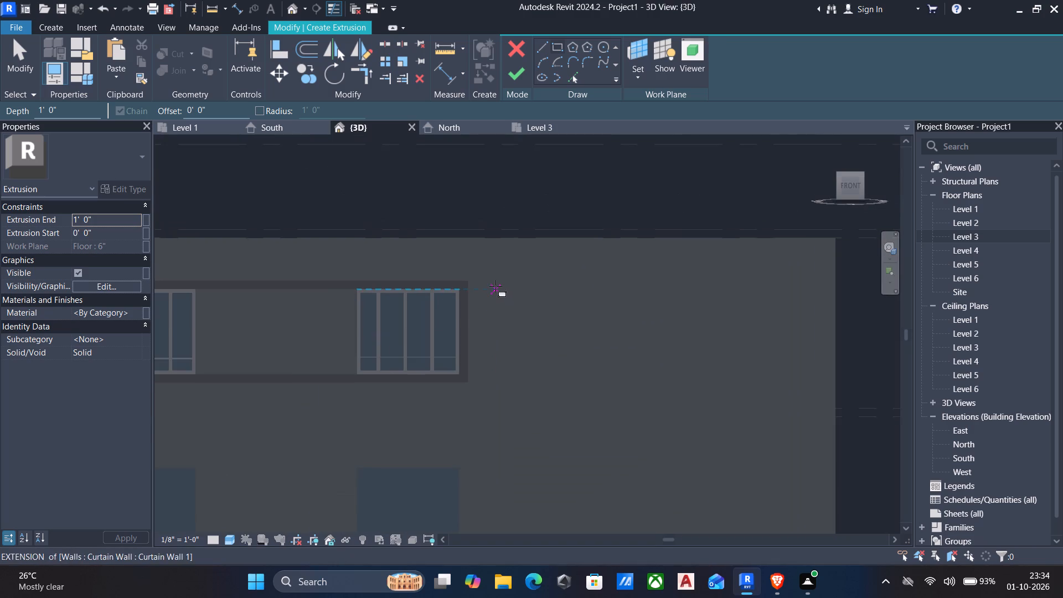
pyautogui.moveTo(496, 287); pyautogui.dragTo(509, 250, button='middle')
pyautogui.scroll(-1, 509, 250)
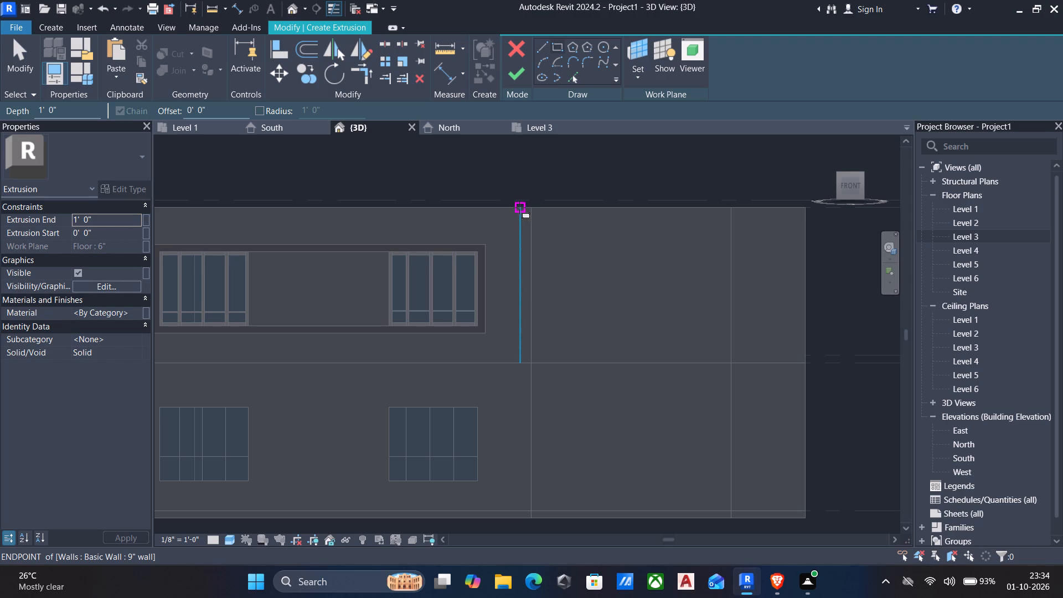
pyautogui.click(510, 209)
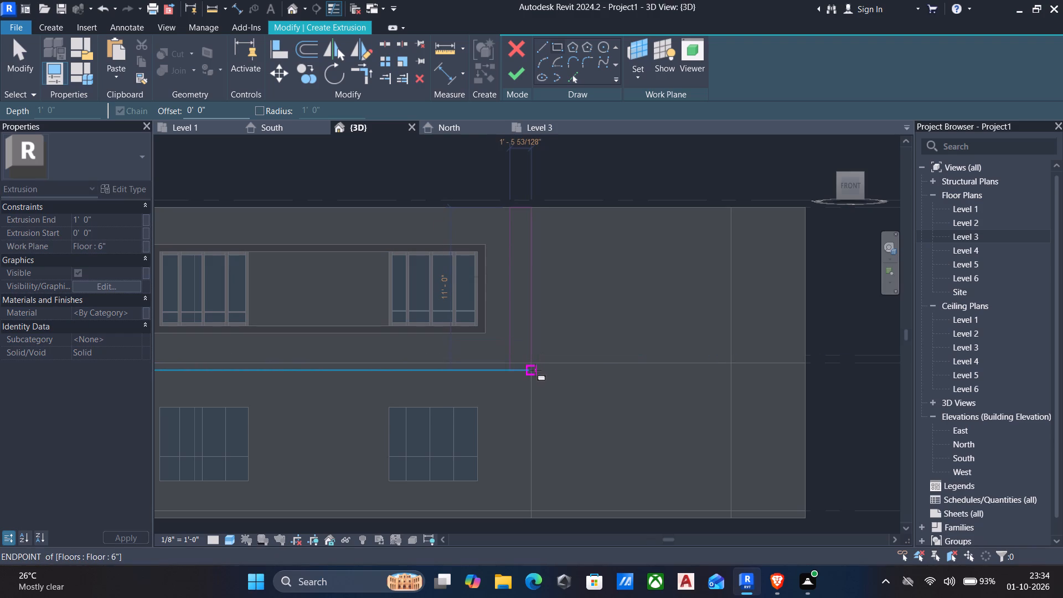
pyautogui.click(535, 370)
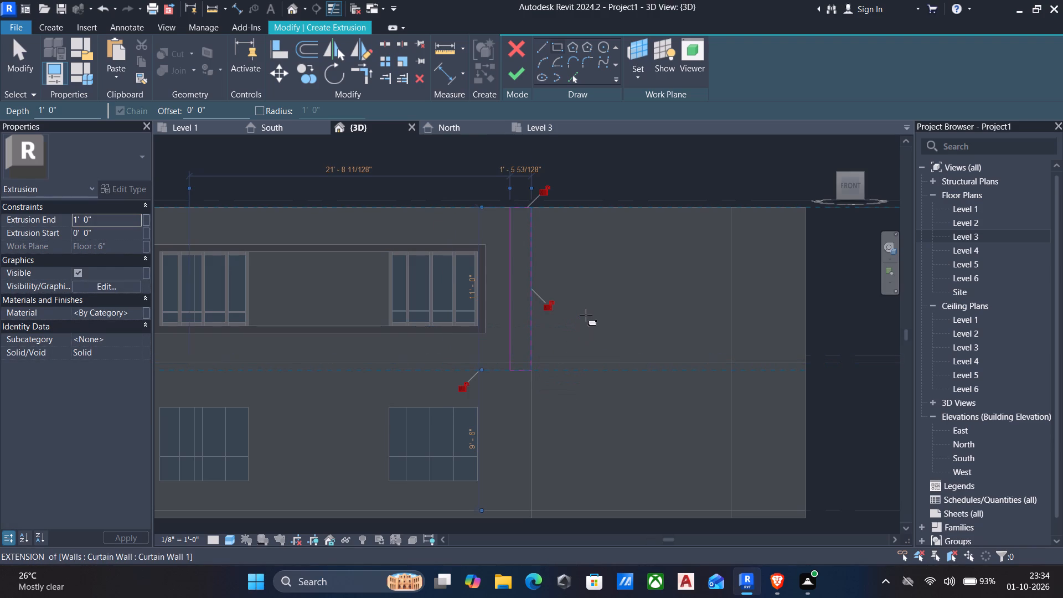
pyautogui.press('Escape')
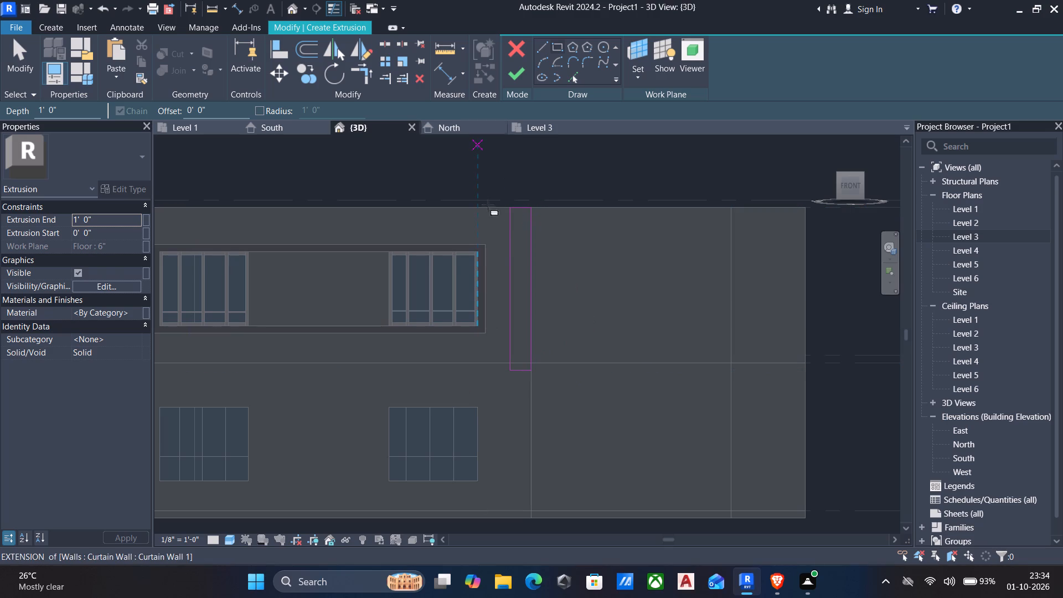
pyautogui.press('Escape')
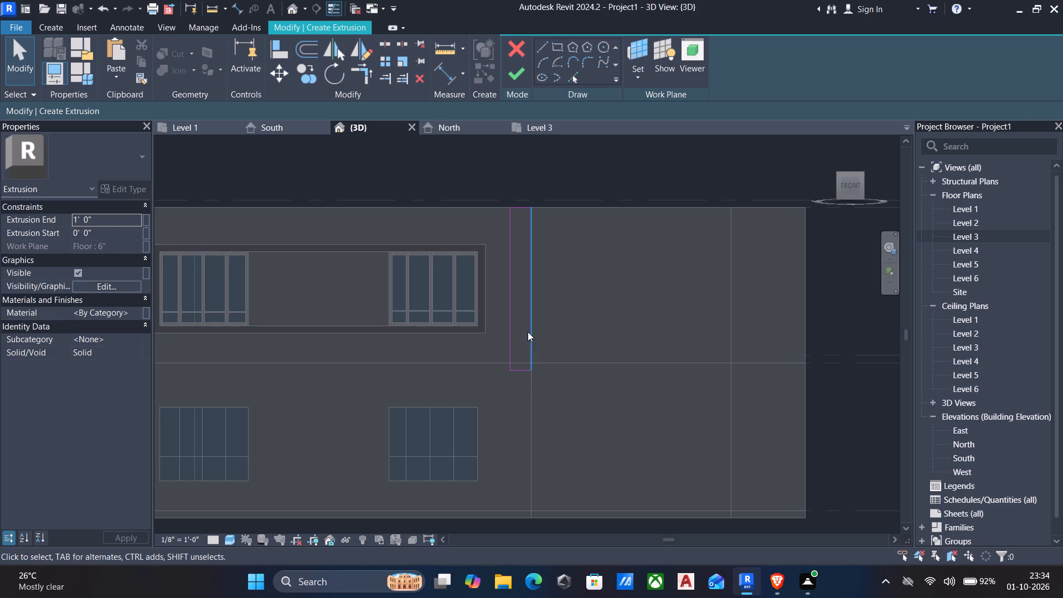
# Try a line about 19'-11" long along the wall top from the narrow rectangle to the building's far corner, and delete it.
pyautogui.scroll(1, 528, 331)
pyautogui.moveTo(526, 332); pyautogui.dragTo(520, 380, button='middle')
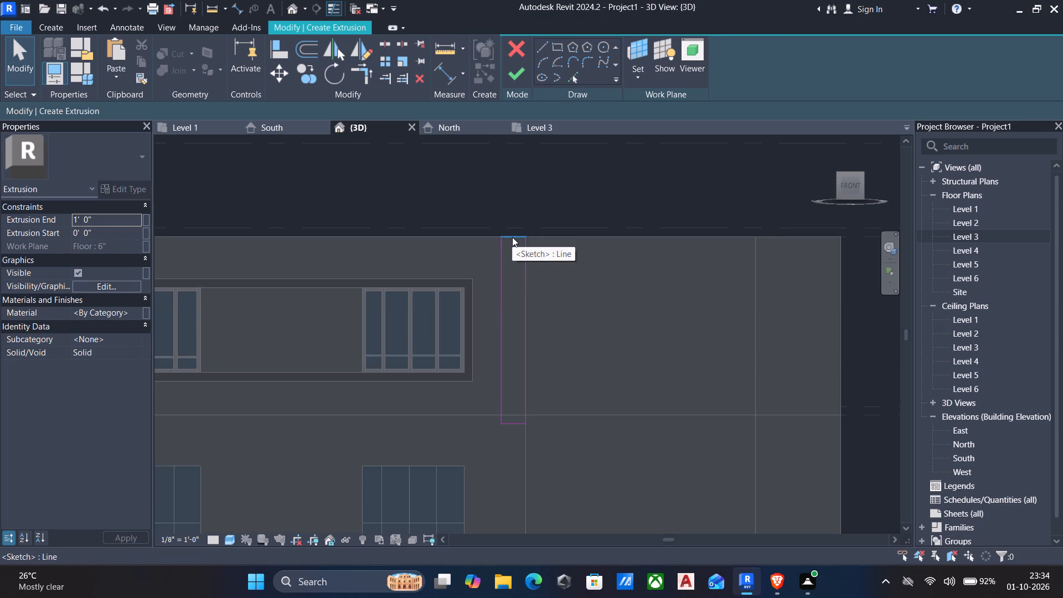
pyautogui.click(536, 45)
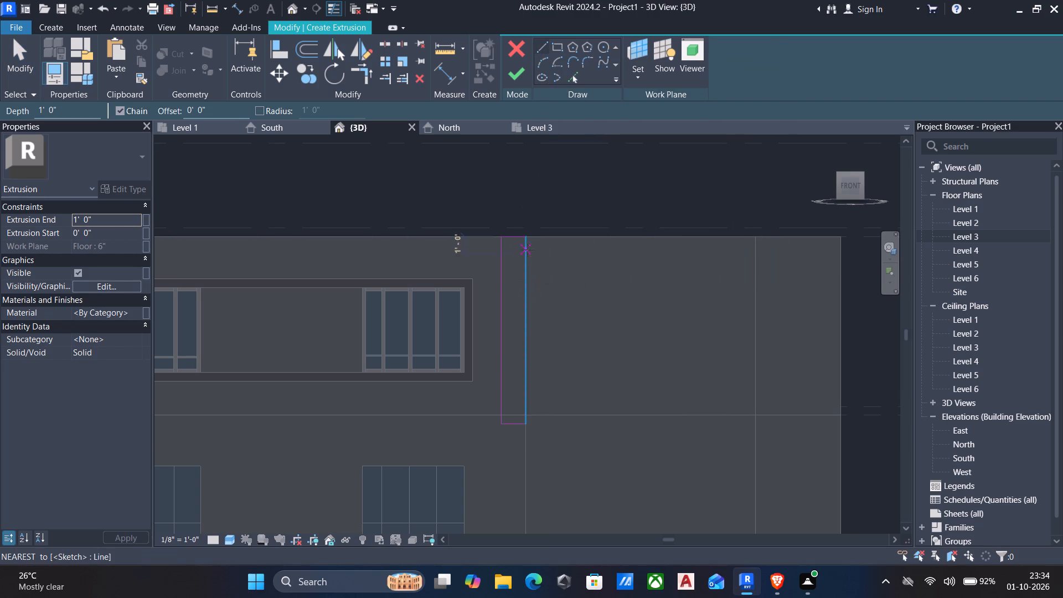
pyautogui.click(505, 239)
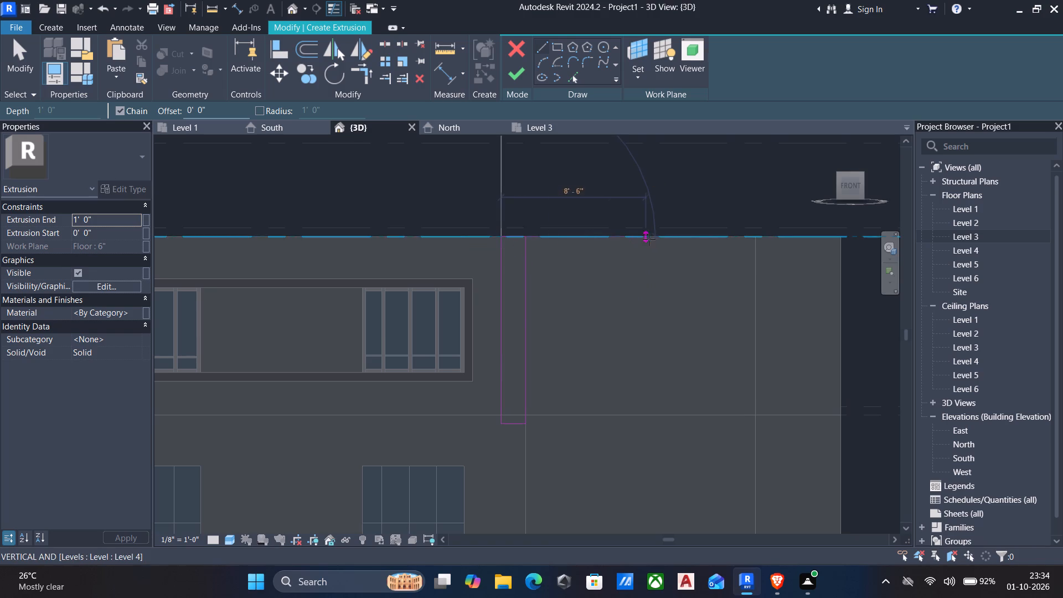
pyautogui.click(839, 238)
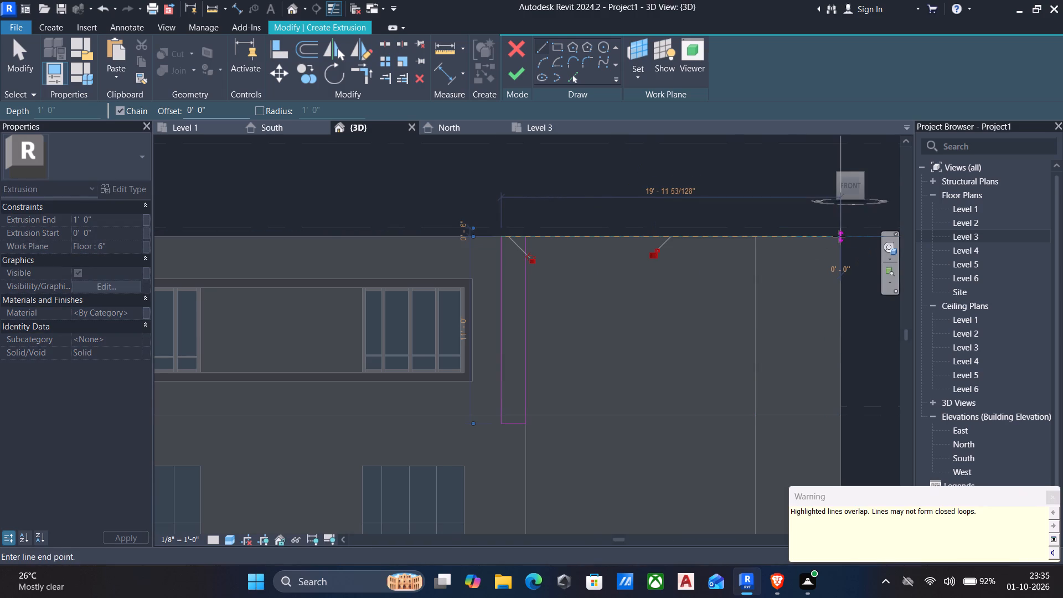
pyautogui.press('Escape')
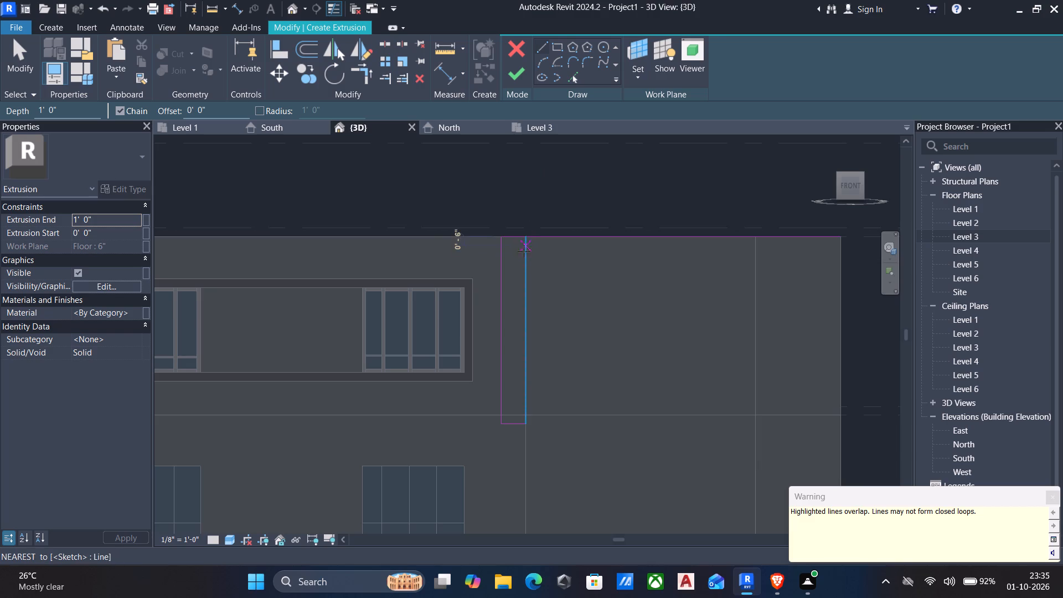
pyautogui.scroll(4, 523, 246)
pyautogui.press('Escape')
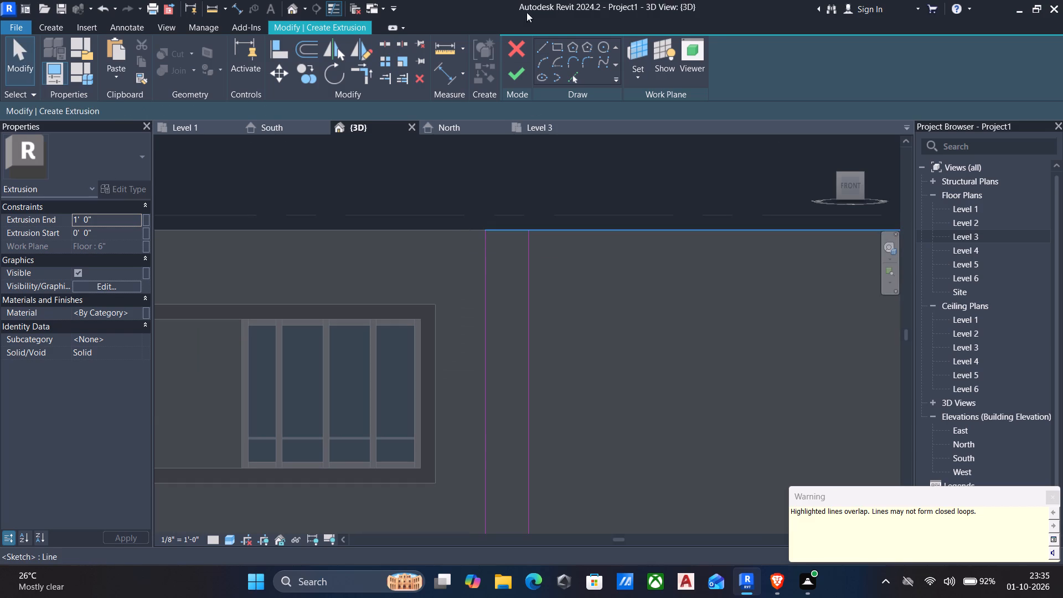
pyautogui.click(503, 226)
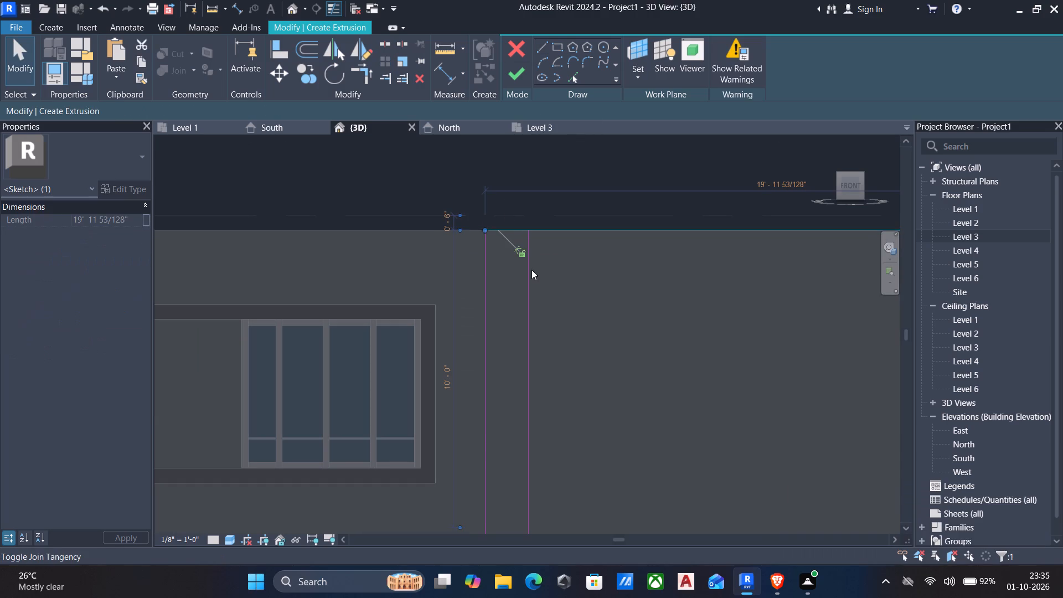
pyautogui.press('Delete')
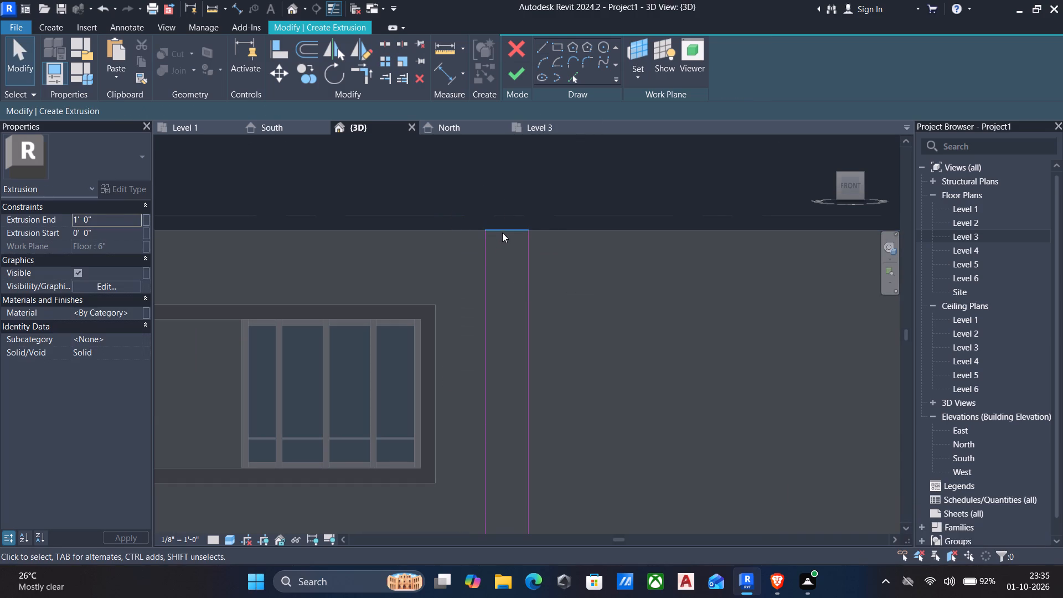
# Delete the narrow rectangle's top edge.
pyautogui.click(502, 231)
pyautogui.press('Delete')
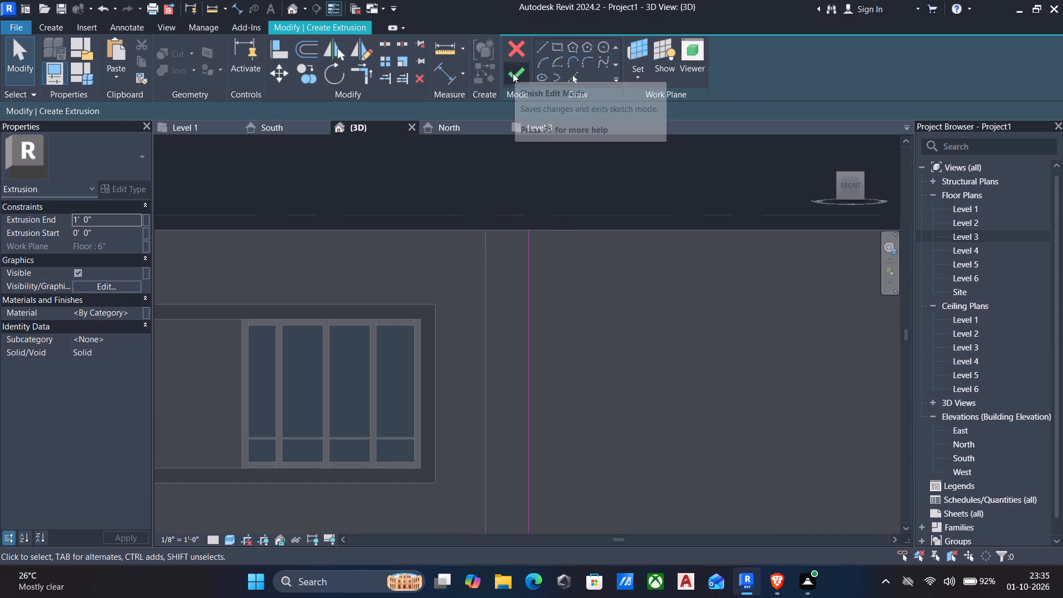
# Draw a 13'-6" line along the wall top from the narrow profile's right upper corner to the next wall corner.
pyautogui.click(541, 42)
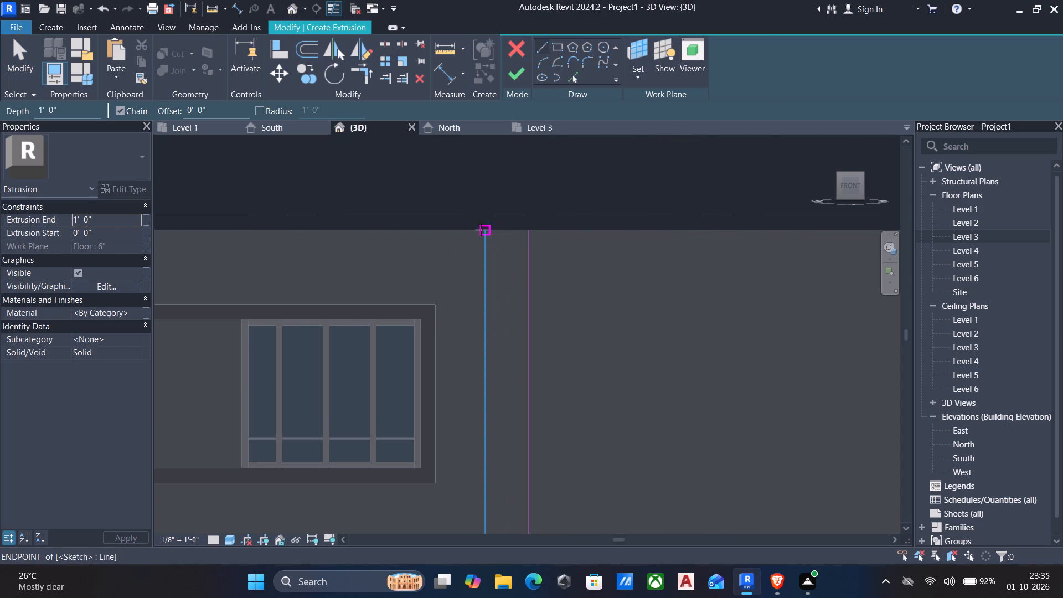
pyautogui.click(525, 228)
pyautogui.scroll(-1, 602, 228)
pyautogui.moveTo(603, 228); pyautogui.dragTo(411, 145, button='middle')
pyautogui.scroll(-1, 432, 151)
pyautogui.moveTo(512, 183); pyautogui.dragTo(513, 199, button='middle')
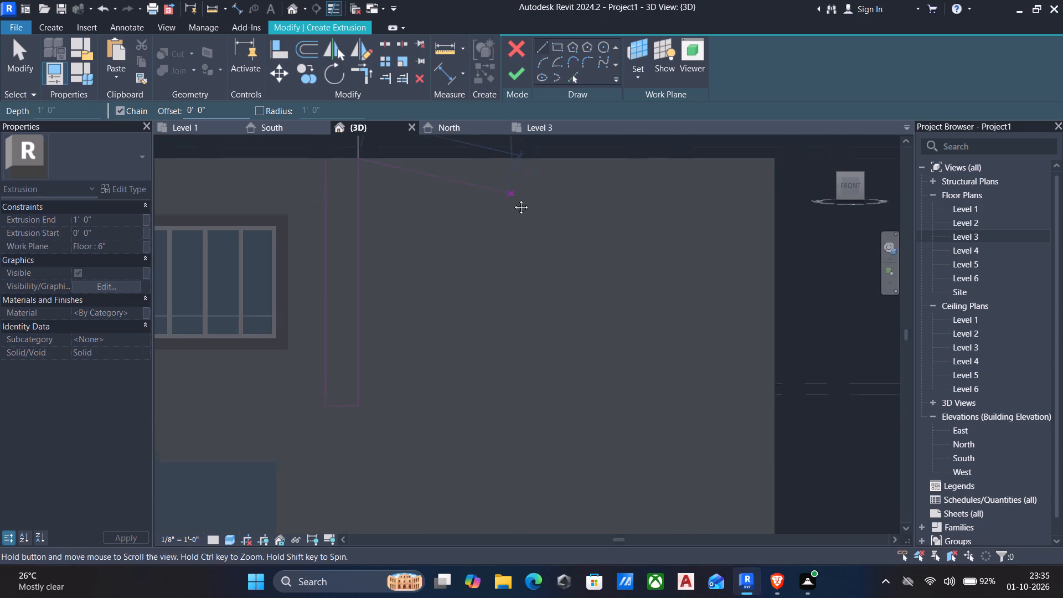
pyautogui.moveTo(513, 199); pyautogui.dragTo(513, 217, button='middle')
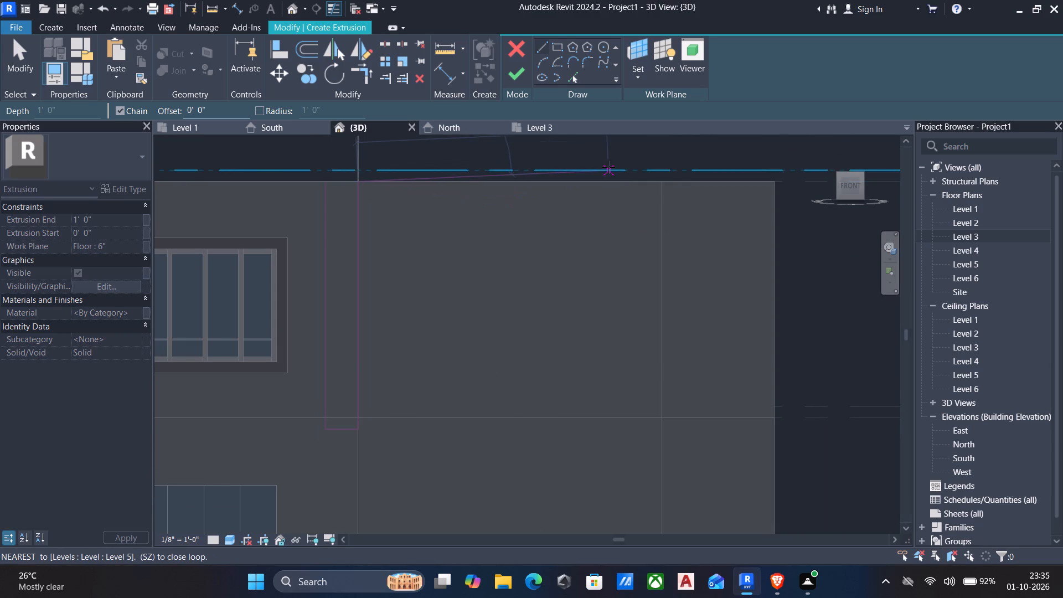
pyautogui.click(663, 184)
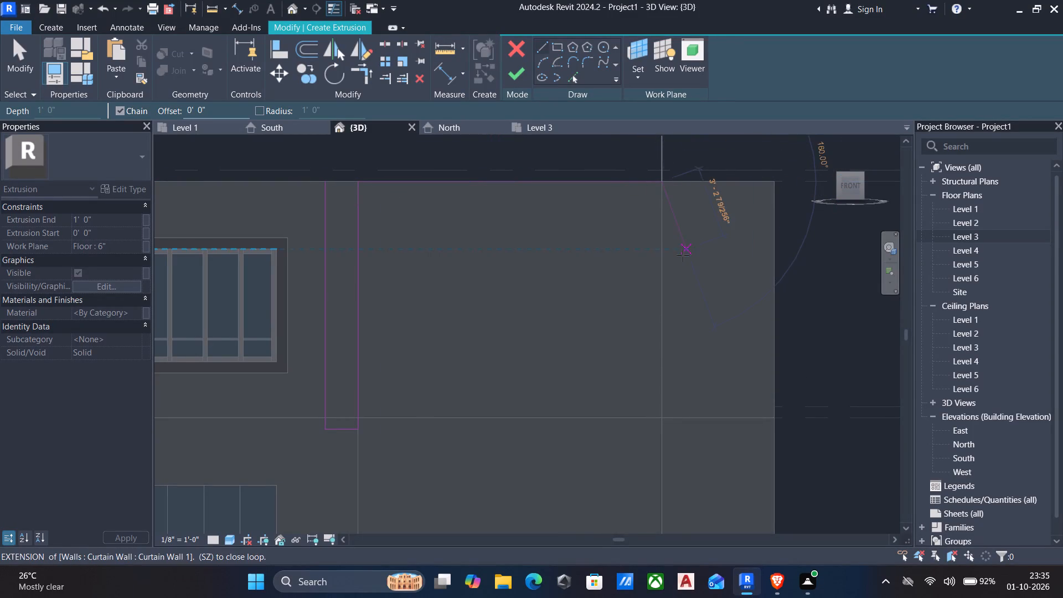
pyautogui.press('Escape')
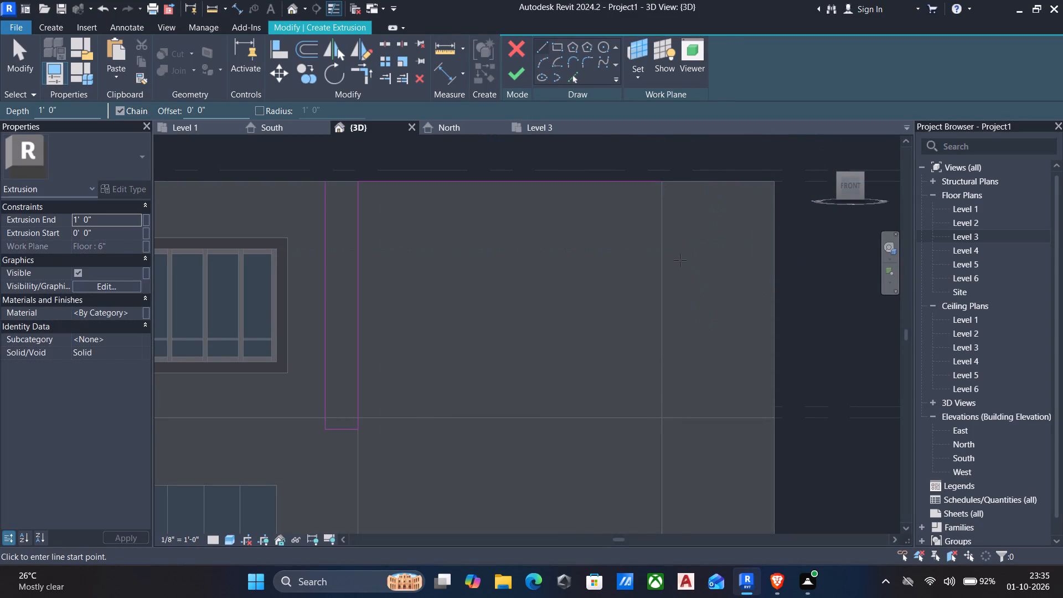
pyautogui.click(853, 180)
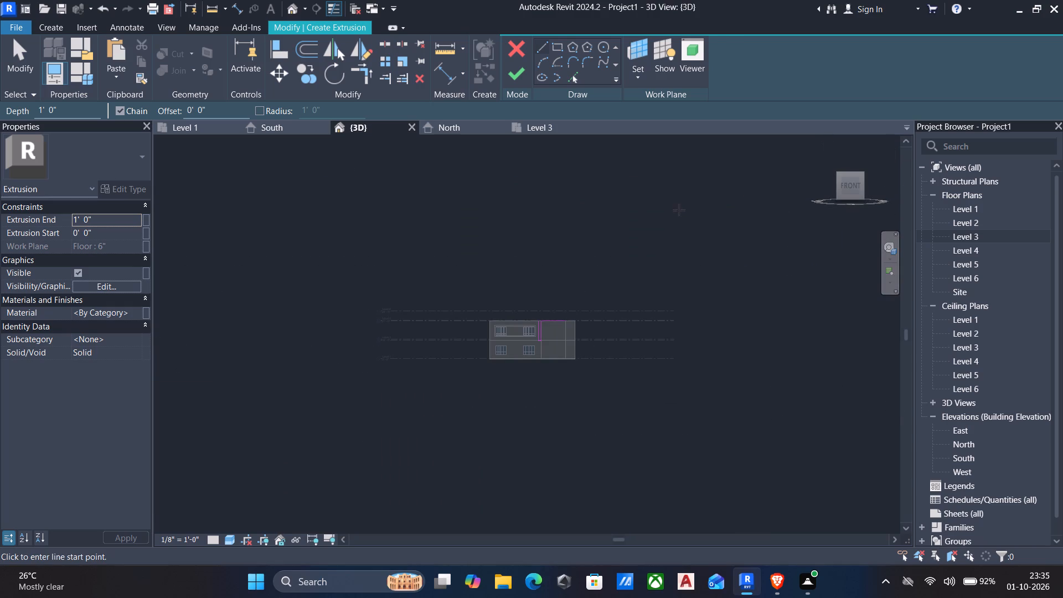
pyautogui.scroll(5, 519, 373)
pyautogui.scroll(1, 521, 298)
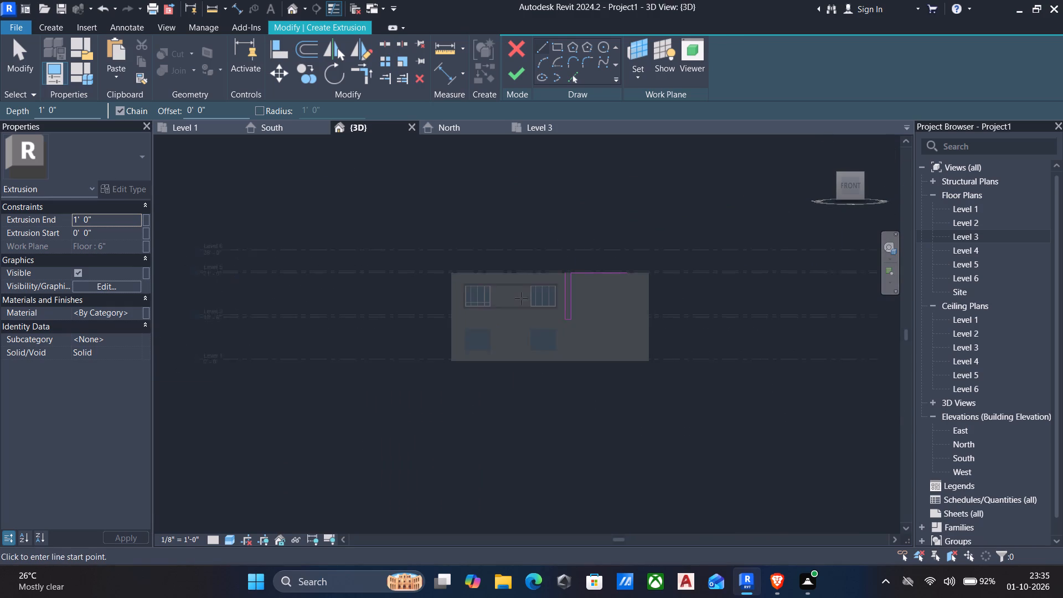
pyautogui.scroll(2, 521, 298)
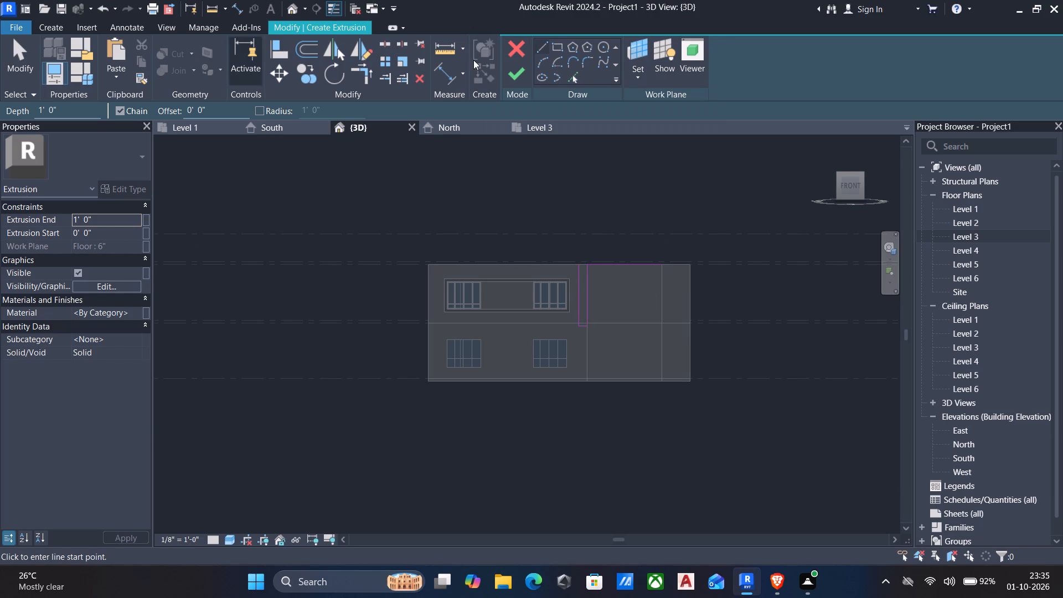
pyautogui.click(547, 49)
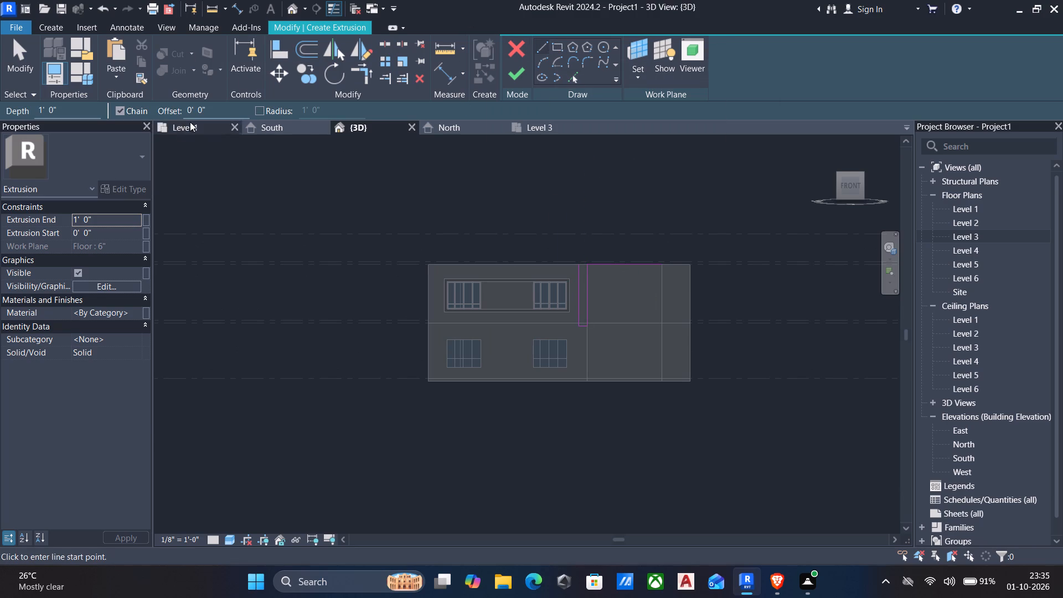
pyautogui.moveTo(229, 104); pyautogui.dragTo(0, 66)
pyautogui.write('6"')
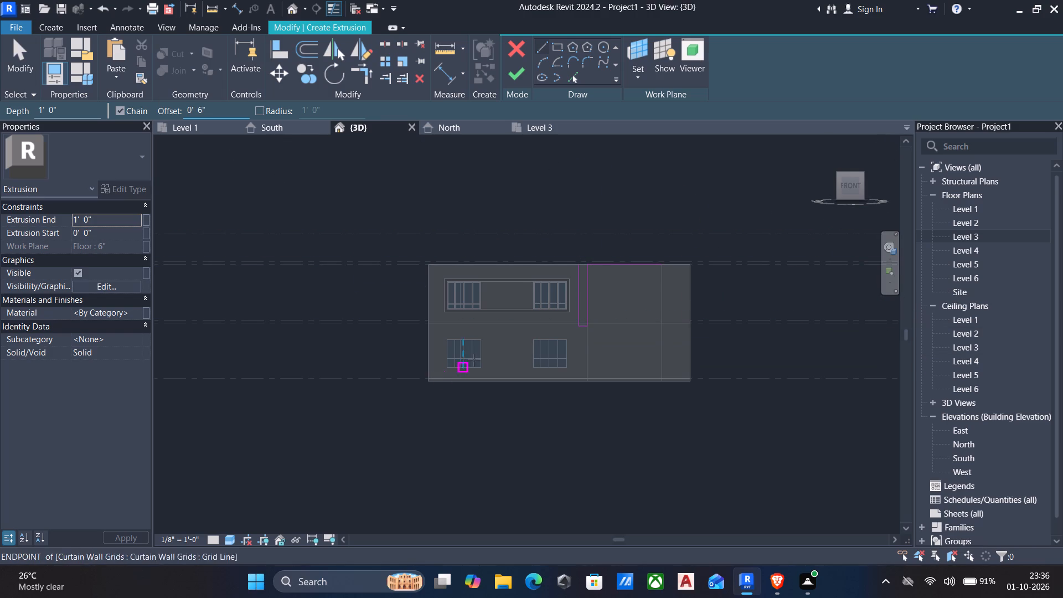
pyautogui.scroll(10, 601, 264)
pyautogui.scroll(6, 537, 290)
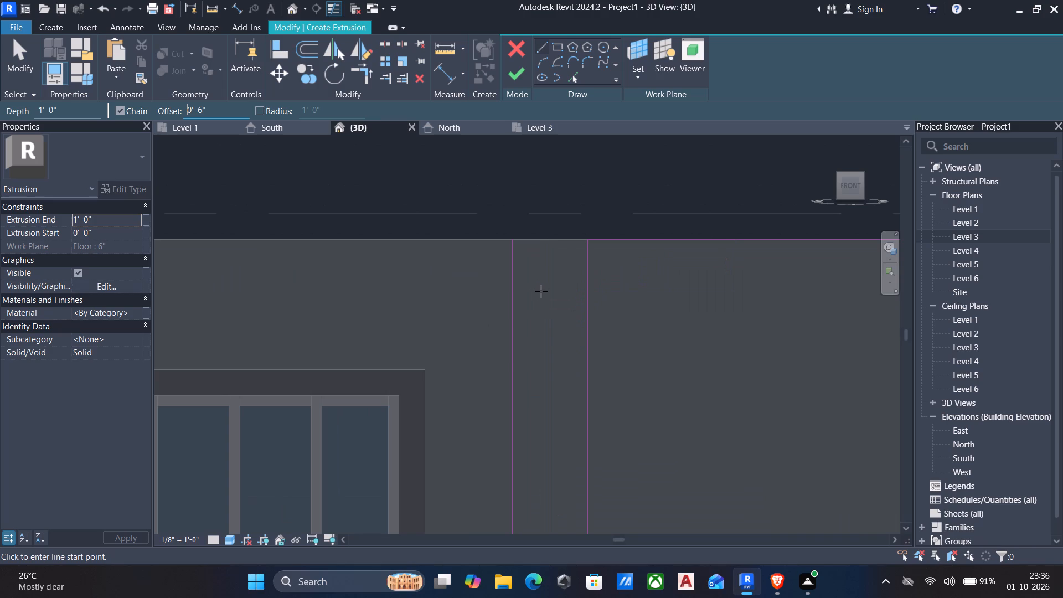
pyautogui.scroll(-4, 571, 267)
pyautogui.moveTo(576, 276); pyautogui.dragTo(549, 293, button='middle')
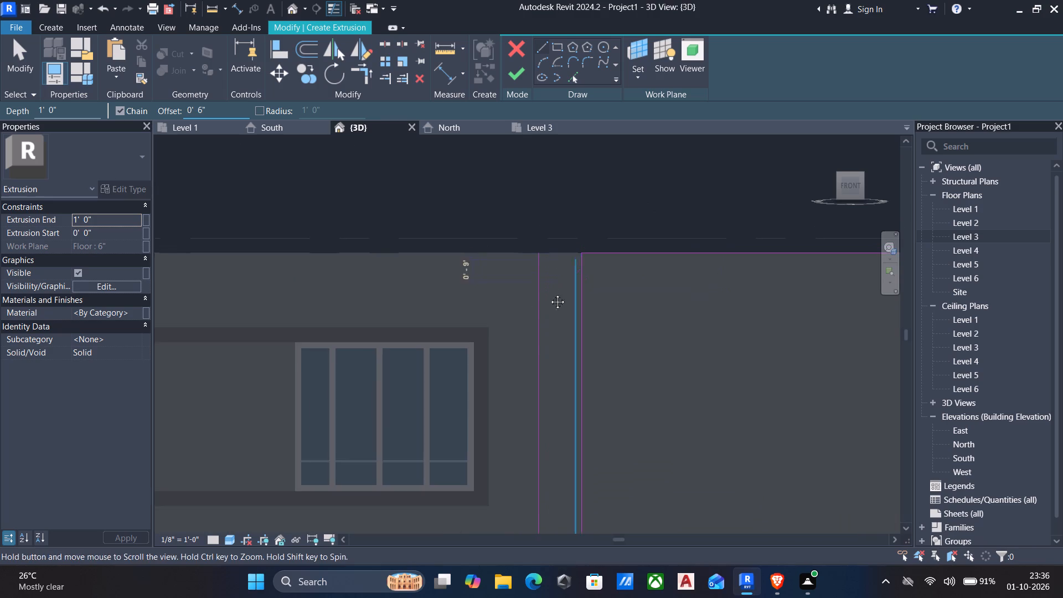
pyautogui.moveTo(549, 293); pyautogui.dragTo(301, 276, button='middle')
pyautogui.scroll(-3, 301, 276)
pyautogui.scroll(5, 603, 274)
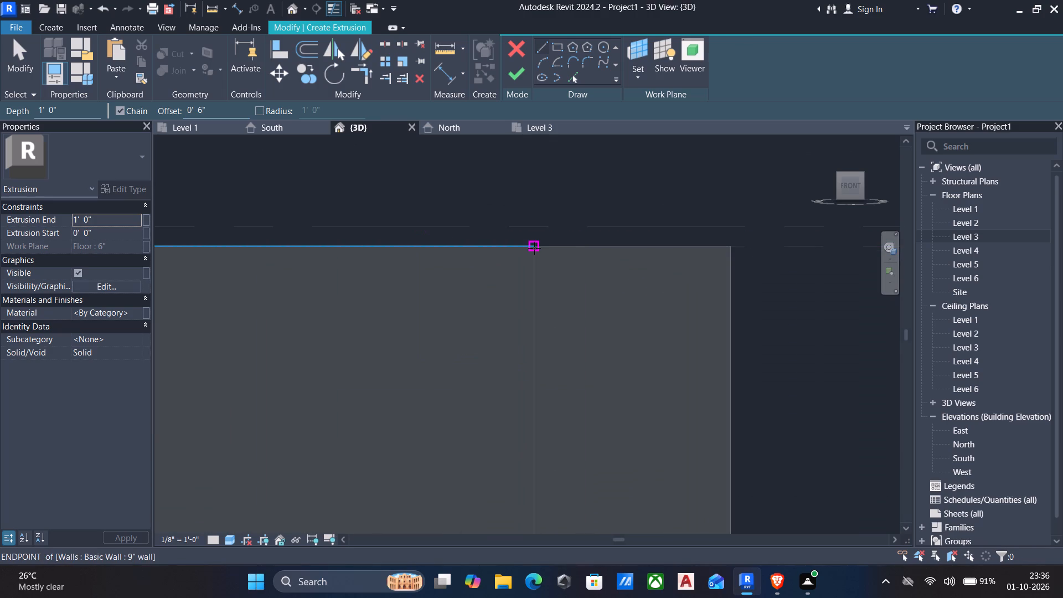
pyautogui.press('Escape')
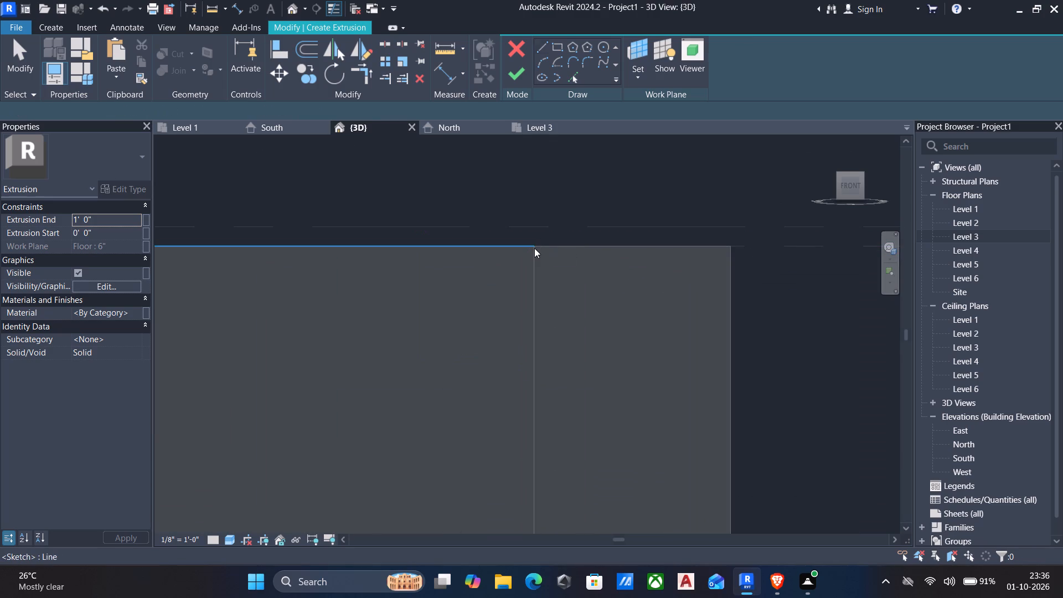
# Examine the 13'-6" wall-top sketch line against the recessed walls from an angled 3D view.
pyautogui.scroll(-5, 505, 229)
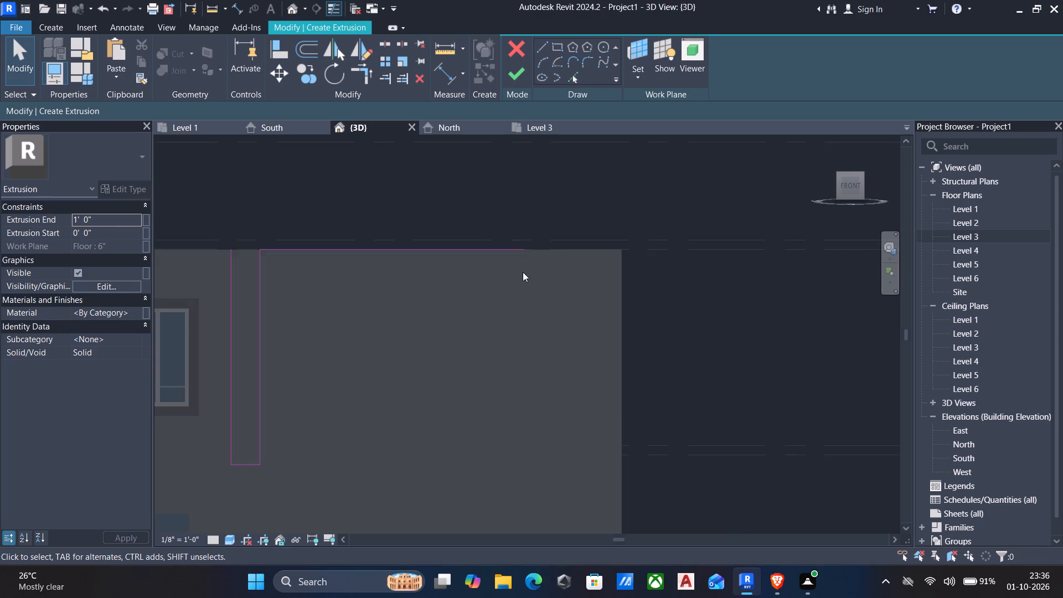
pyautogui.scroll(-4, 515, 345)
pyautogui.moveTo(503, 373); pyautogui.dragTo(483, 400, button='middle')
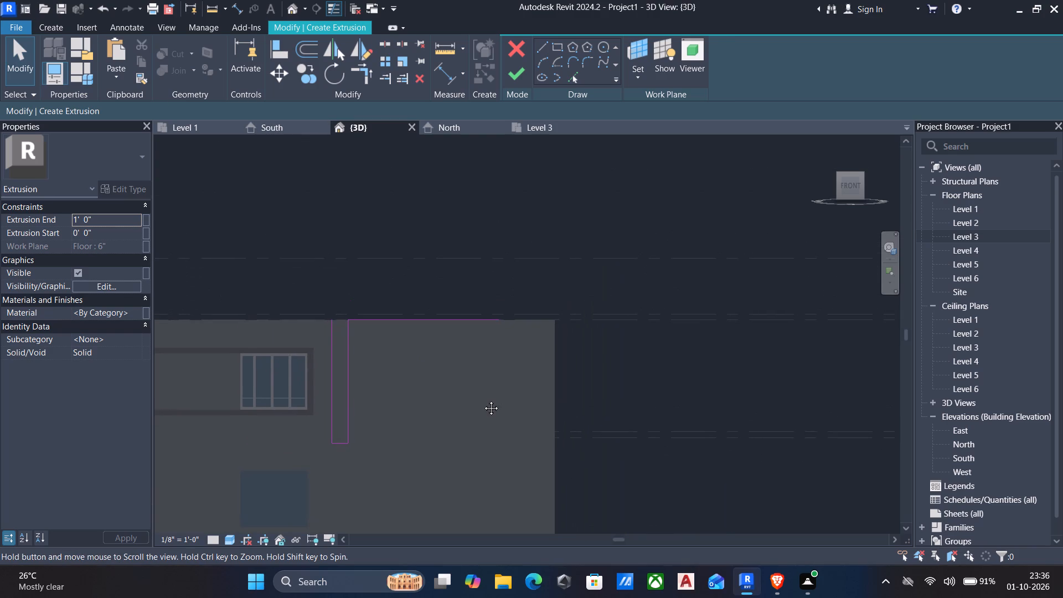
pyautogui.moveTo(483, 400); pyautogui.dragTo(441, 497, button='middle')
pyautogui.click(469, 355)
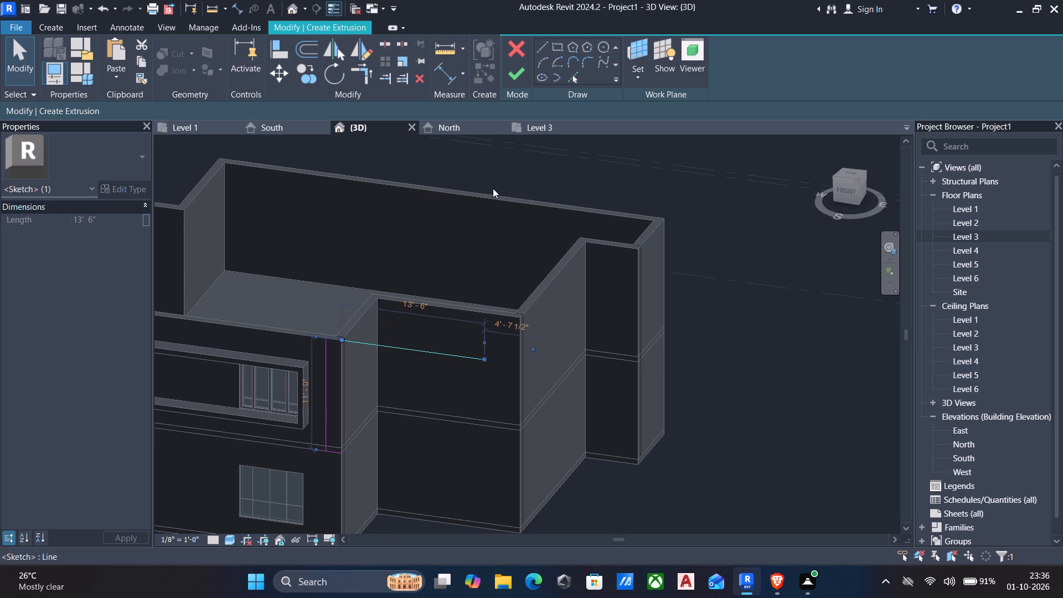
pyautogui.click(183, 128)
pyautogui.click(380, 126)
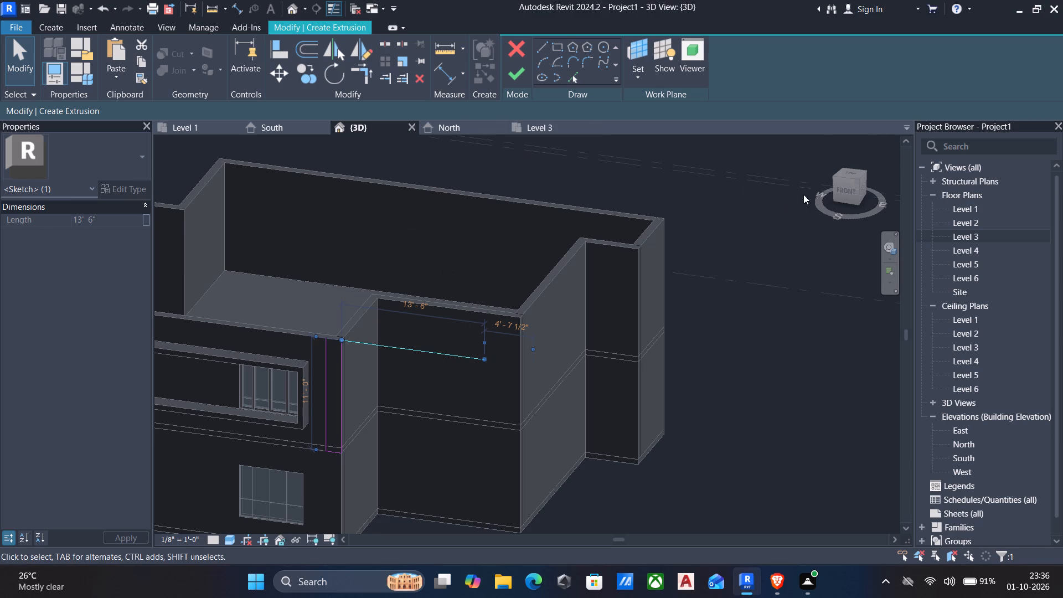
# In the front view, draw a 13'-6" line offset 6" below the wall-top line, between the same two wall corners.
pyautogui.click(845, 187)
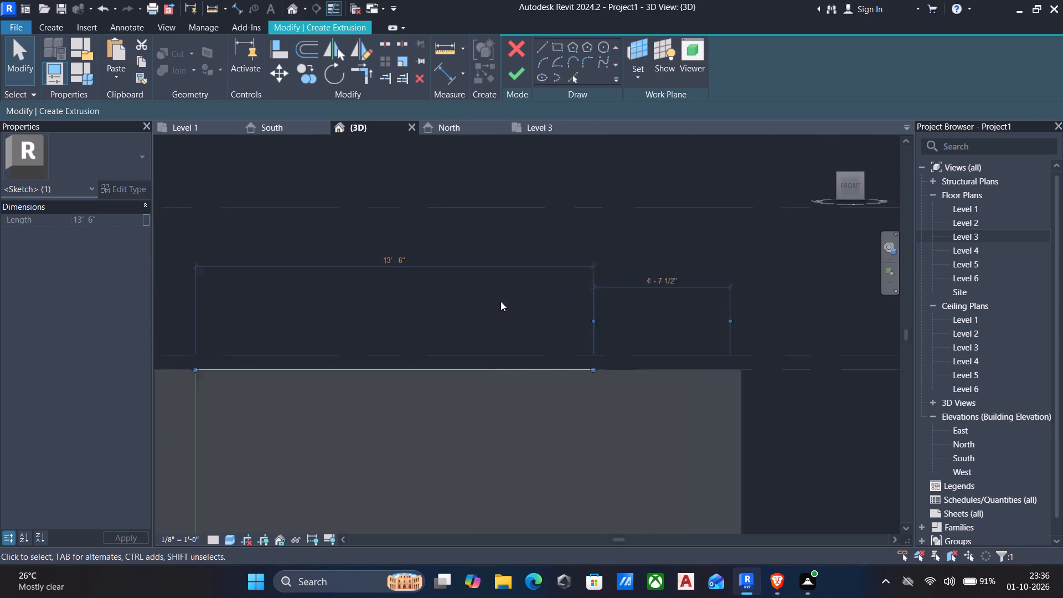
pyautogui.moveTo(468, 306); pyautogui.dragTo(498, 243, button='middle')
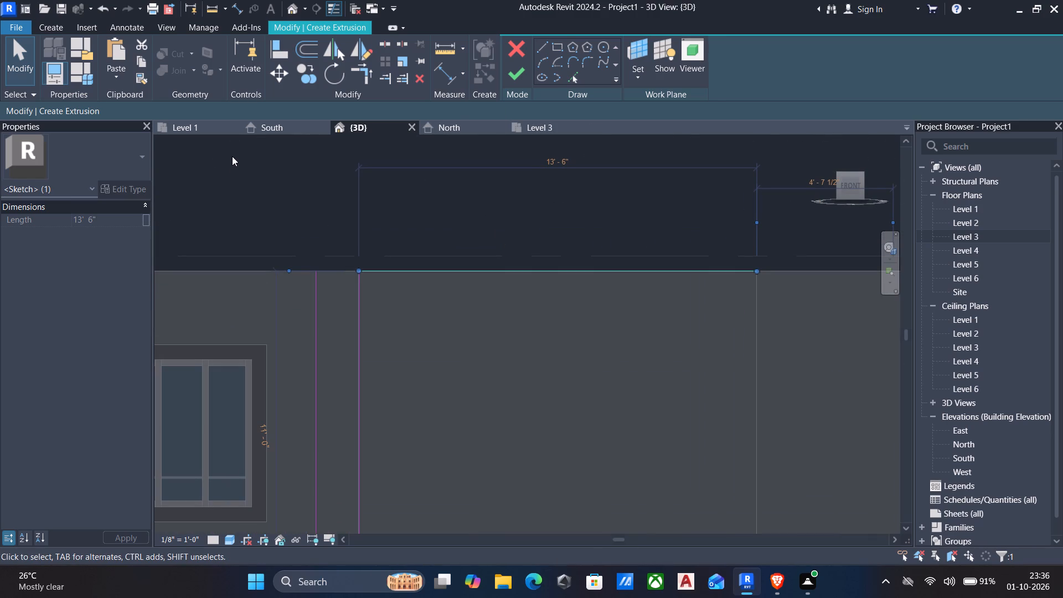
pyautogui.click(537, 51)
pyautogui.moveTo(215, 110); pyautogui.dragTo(0, 81)
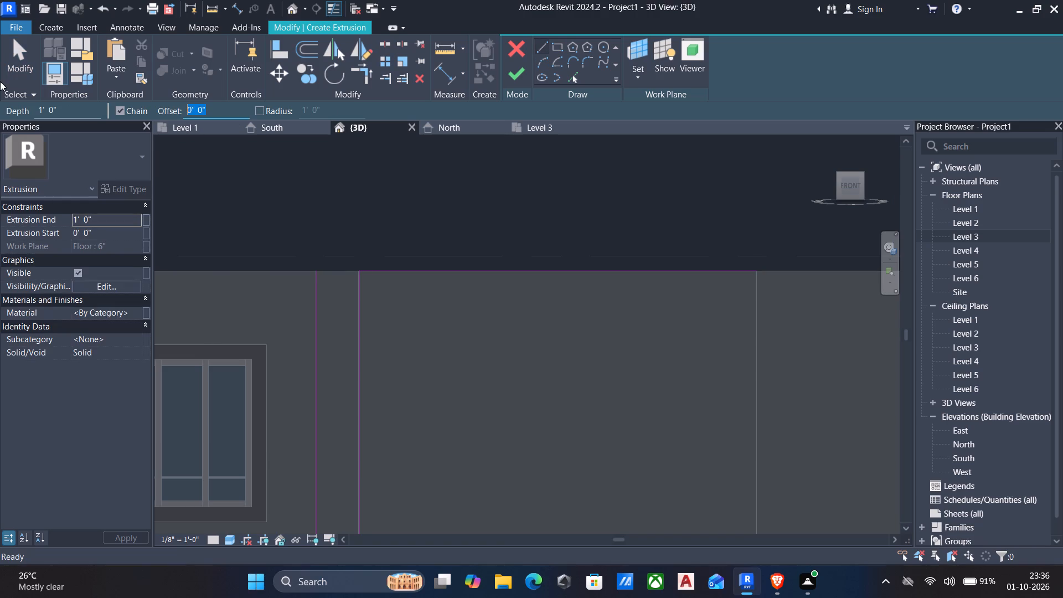
pyautogui.press('6')
pyautogui.hotkey('shift', '"')
pyautogui.click(363, 268)
pyautogui.press('space')
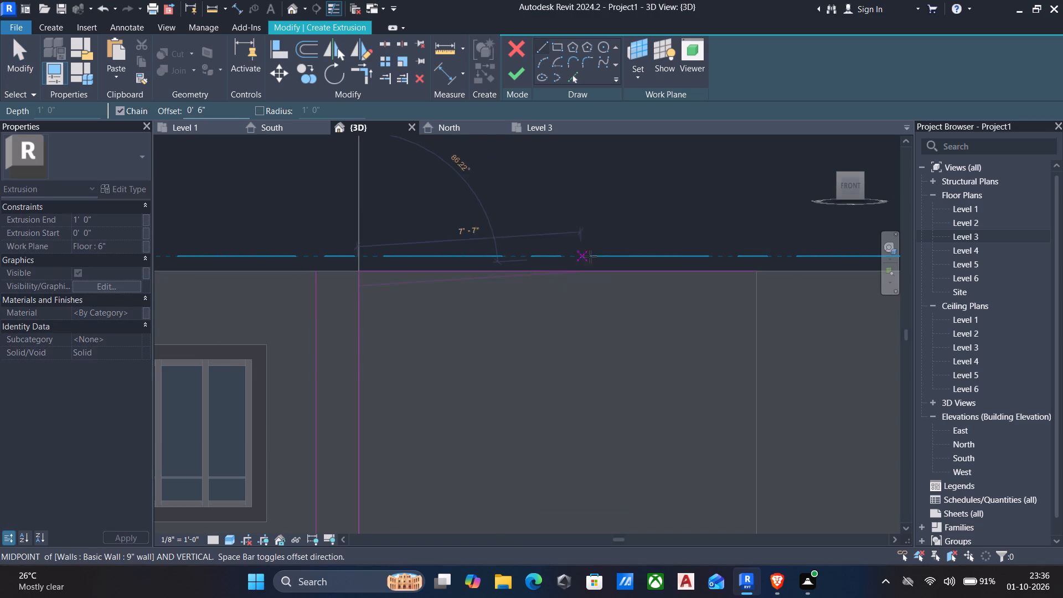
pyautogui.click(756, 269)
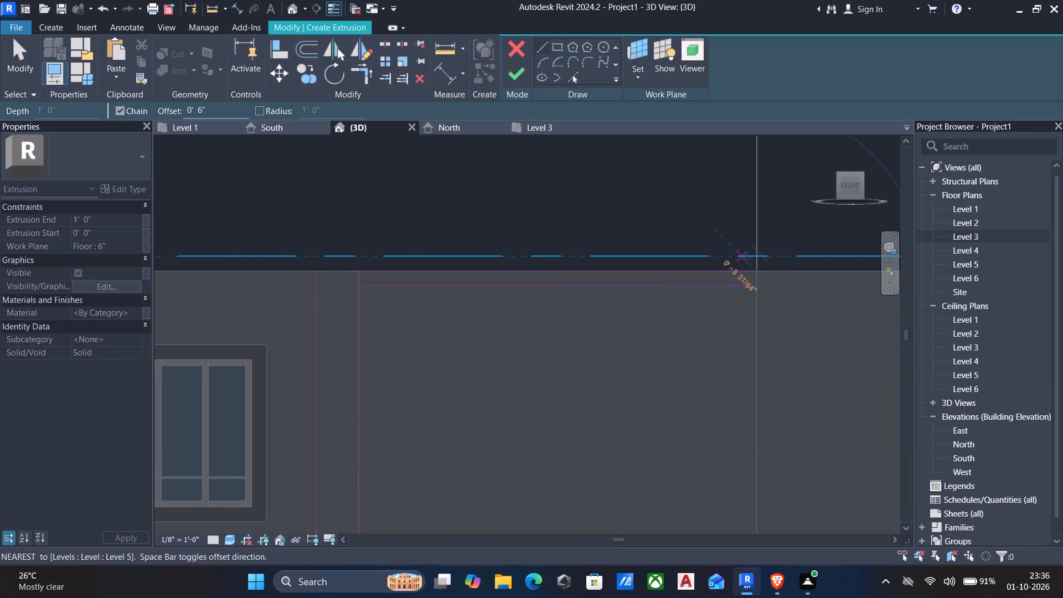
pyautogui.press('Escape')
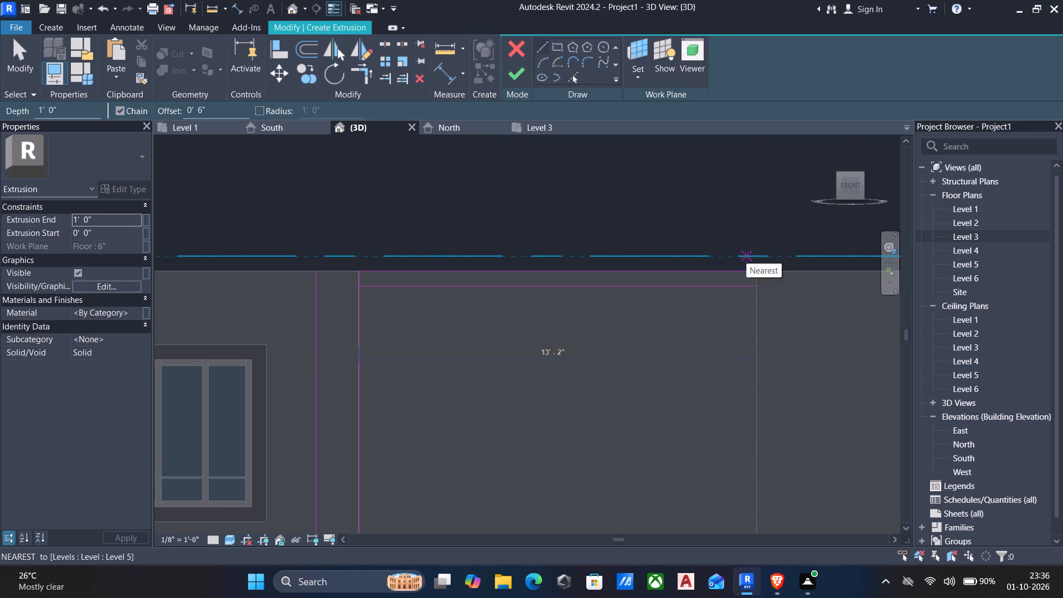
pyautogui.press('Escape')
# Trim the narrow profile's inner vertical edge to the lower line, and join its outer vertical edge with the wall-top line.
pyautogui.write('tr')
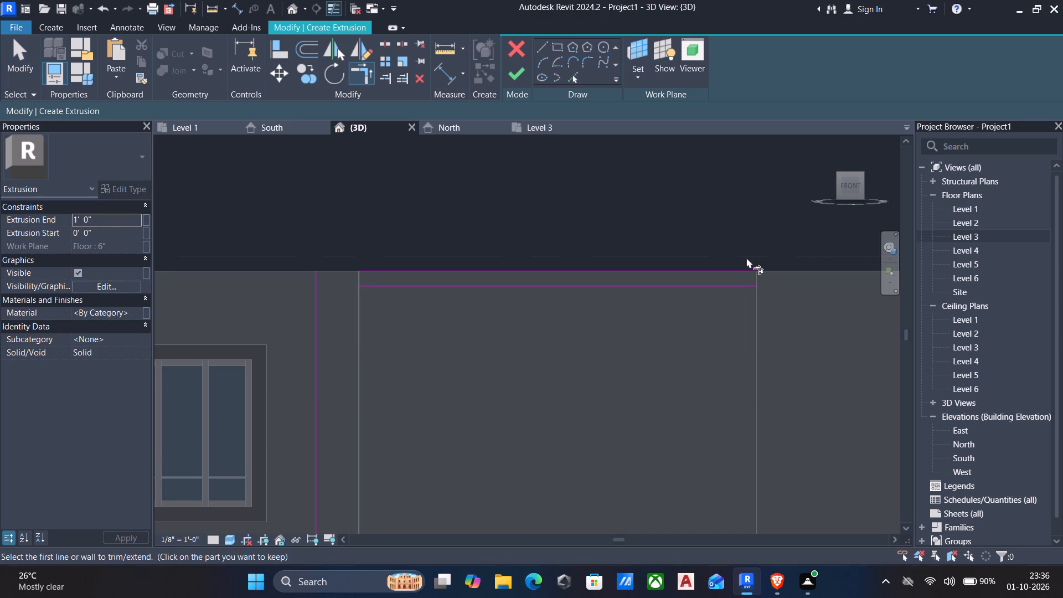
pyautogui.click(355, 360)
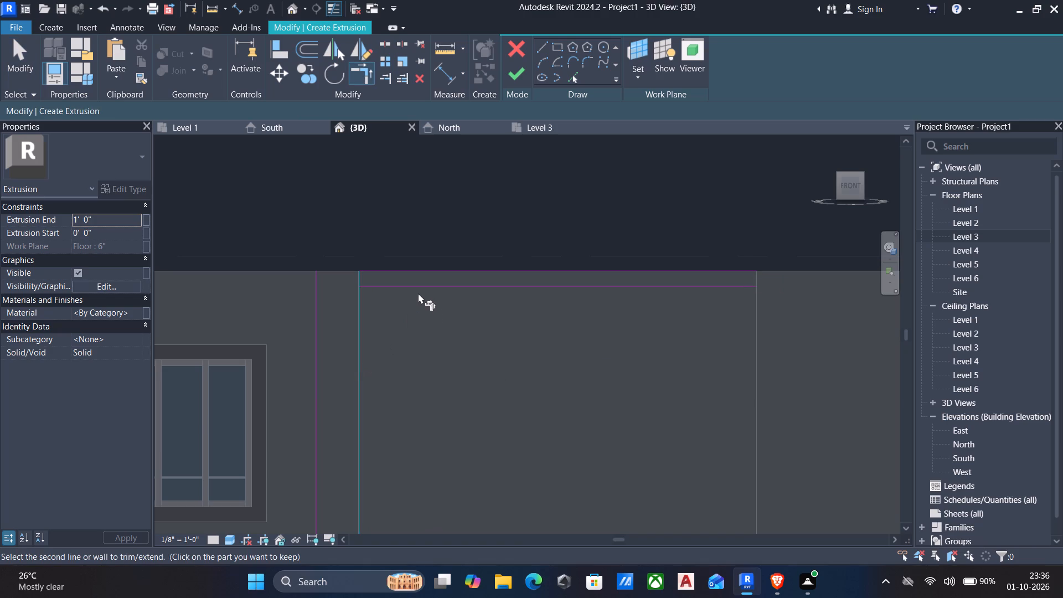
pyautogui.click(418, 293)
pyautogui.click(405, 282)
pyautogui.click(357, 332)
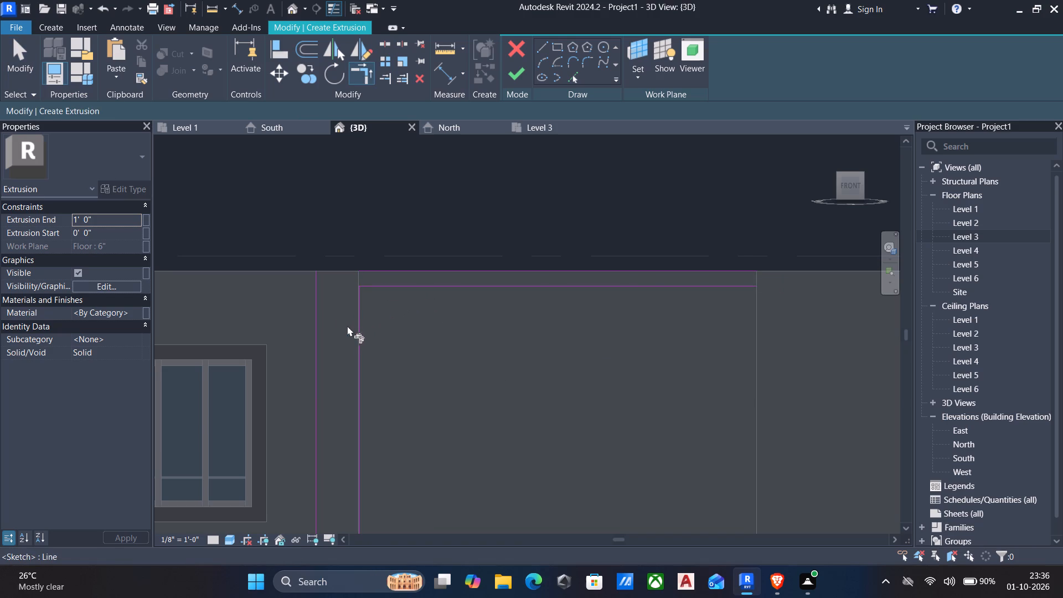
pyautogui.click(318, 320)
pyautogui.click(407, 267)
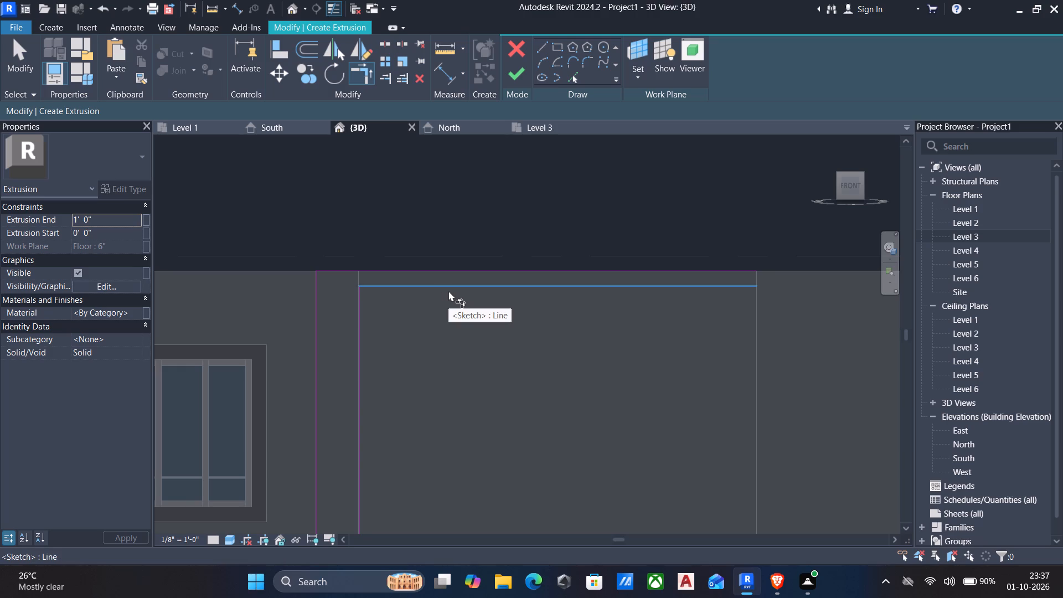
pyautogui.scroll(10, 358, 276)
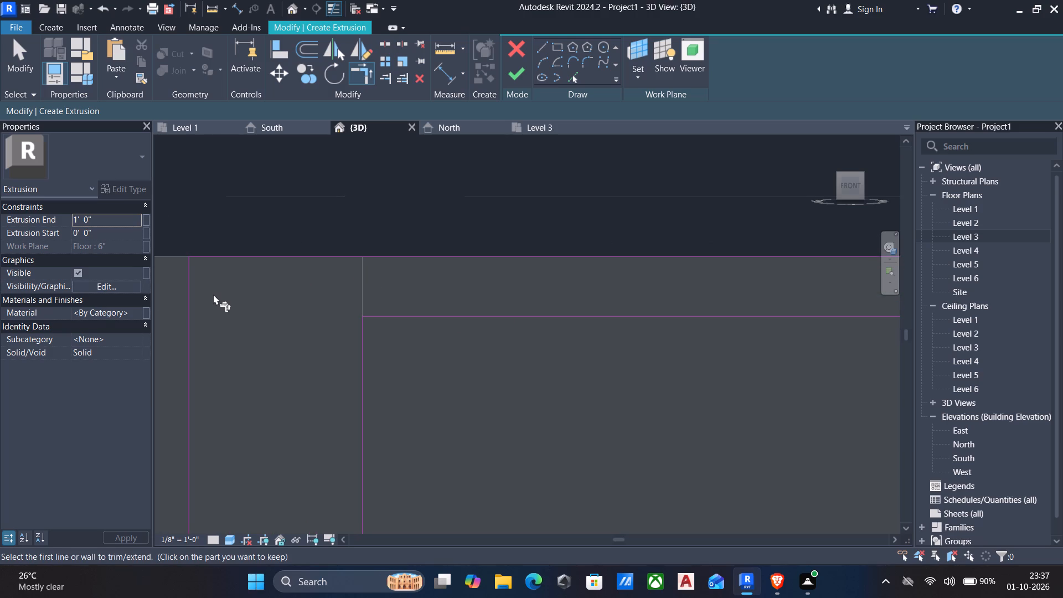
pyautogui.press('Escape')
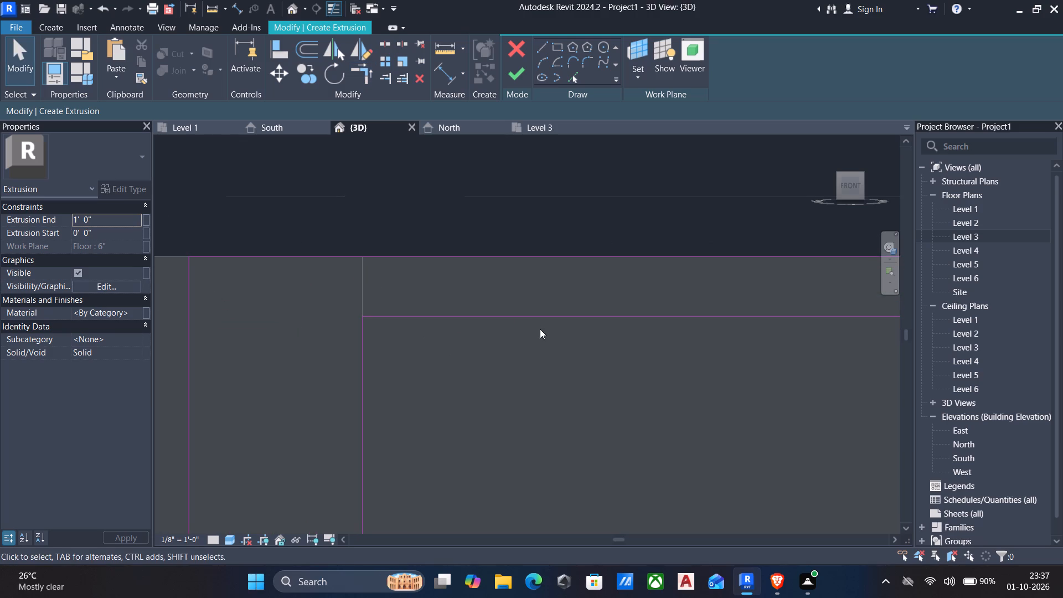
# Set the distance between the lower horizontal line and the wall-top line to 9".
pyautogui.click(530, 317)
pyautogui.scroll(-5, 525, 352)
pyautogui.scroll(4, 416, 318)
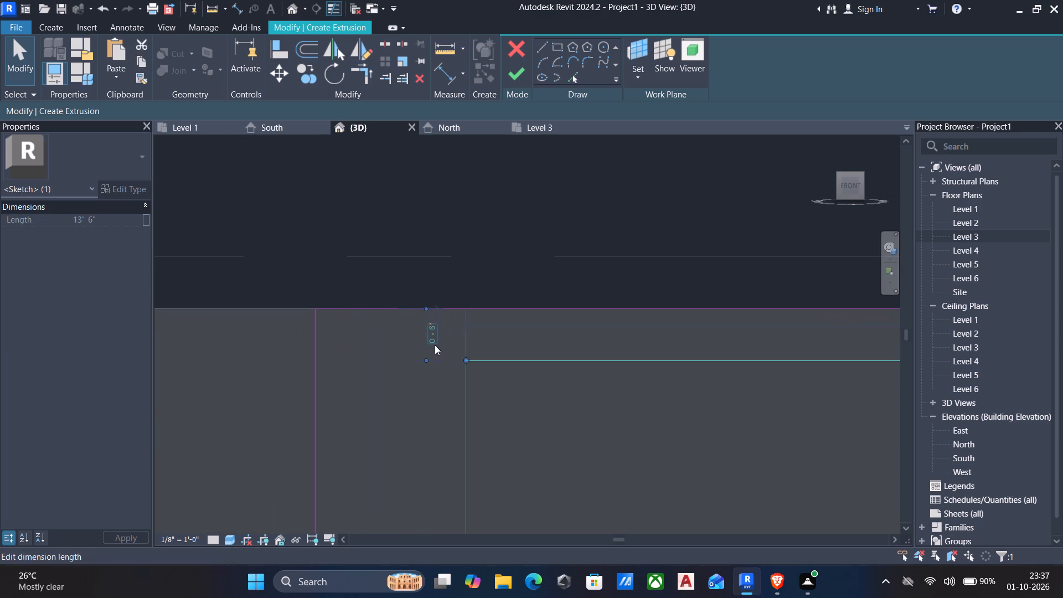
pyautogui.click(427, 333)
pyautogui.press('9')
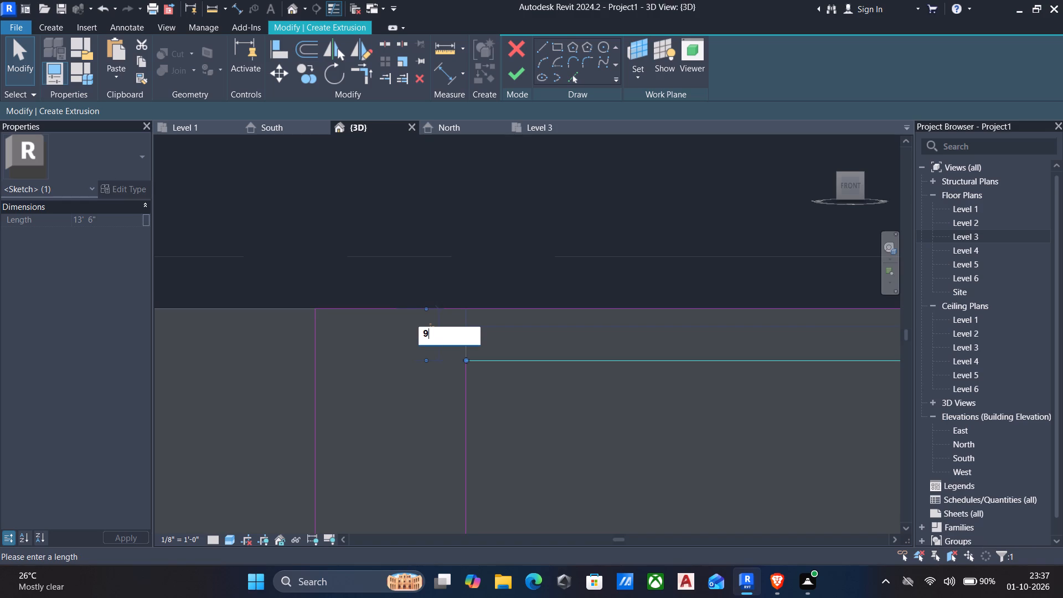
pyautogui.hotkey('shift', '"')
pyautogui.press('Return')
# Stretch the free end of the lower horizontal line straight out past the building's far corner.
pyautogui.scroll(-3, 471, 364)
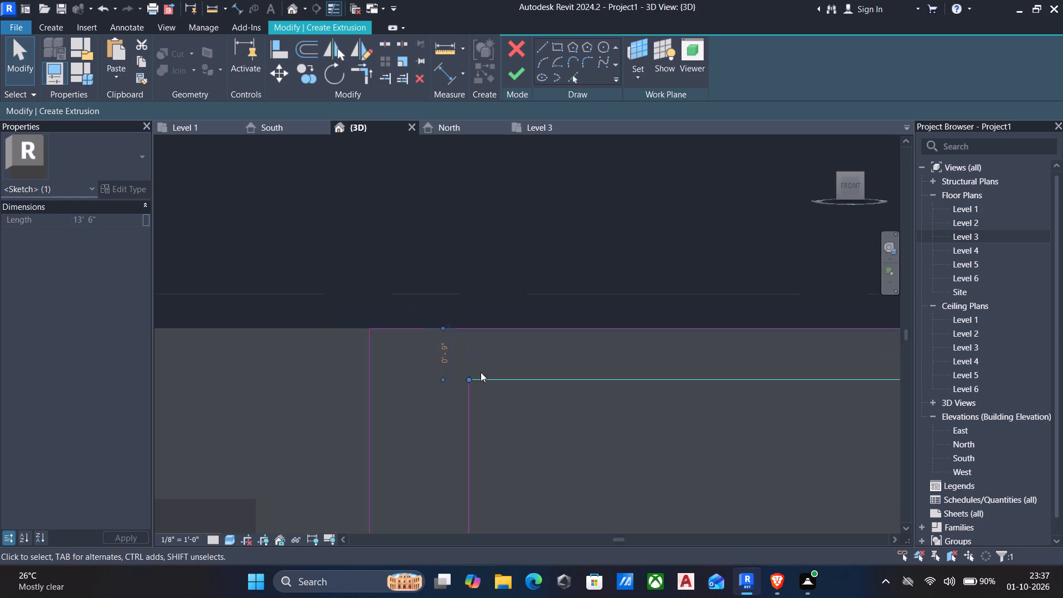
pyautogui.moveTo(474, 364); pyautogui.dragTo(386, 216, button='middle')
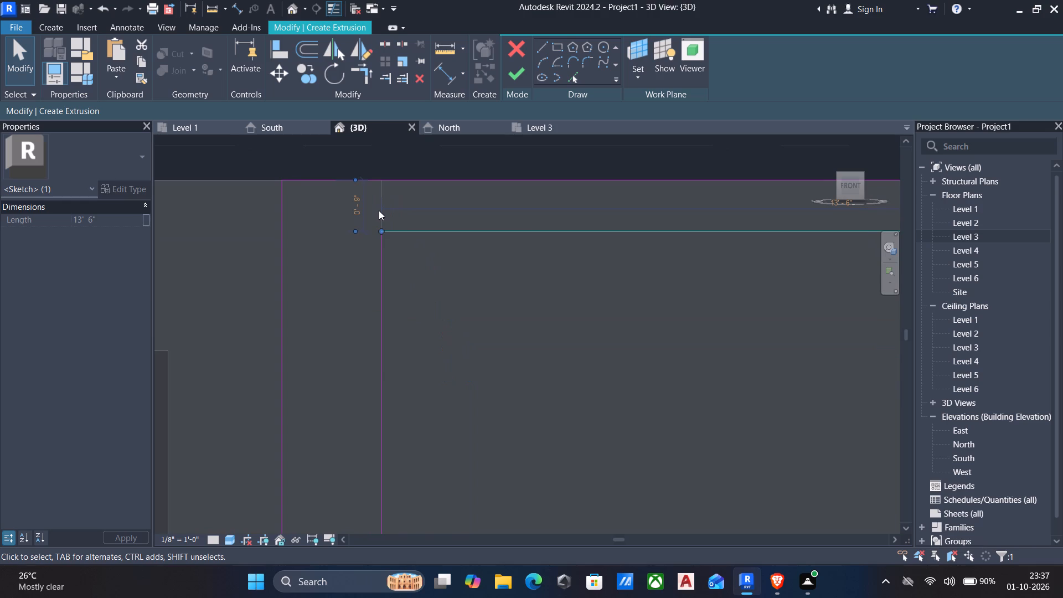
pyautogui.scroll(-3, 440, 268)
pyautogui.moveTo(597, 289); pyautogui.dragTo(569, 291, button='middle')
pyautogui.scroll(-3, 569, 291)
pyautogui.moveTo(788, 303); pyautogui.dragTo(664, 249, button='middle')
pyautogui.scroll(-1, 664, 251)
pyautogui.scroll(3, 730, 226)
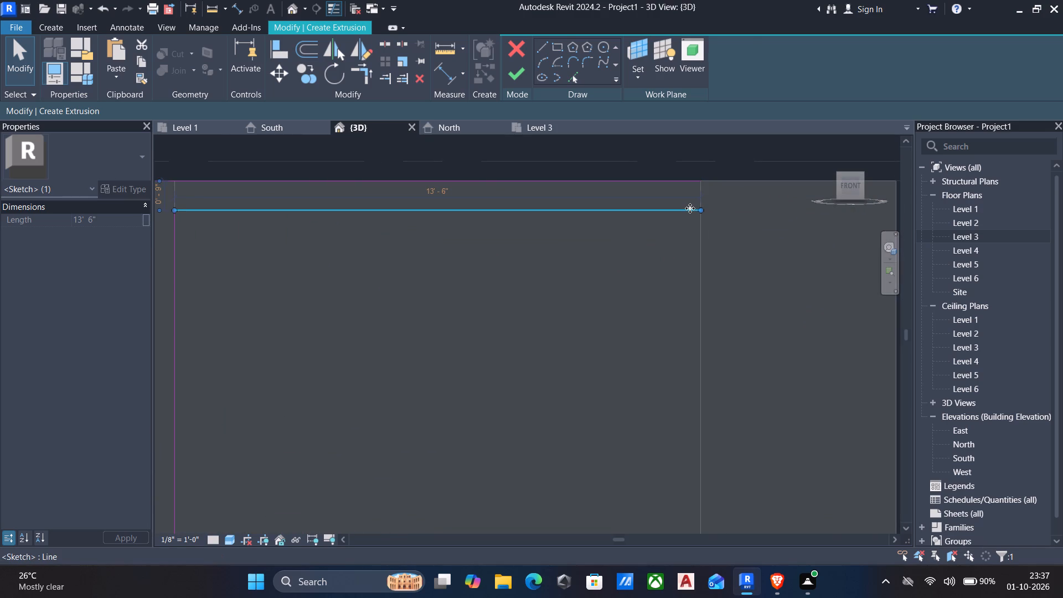
pyautogui.scroll(-7, 719, 229)
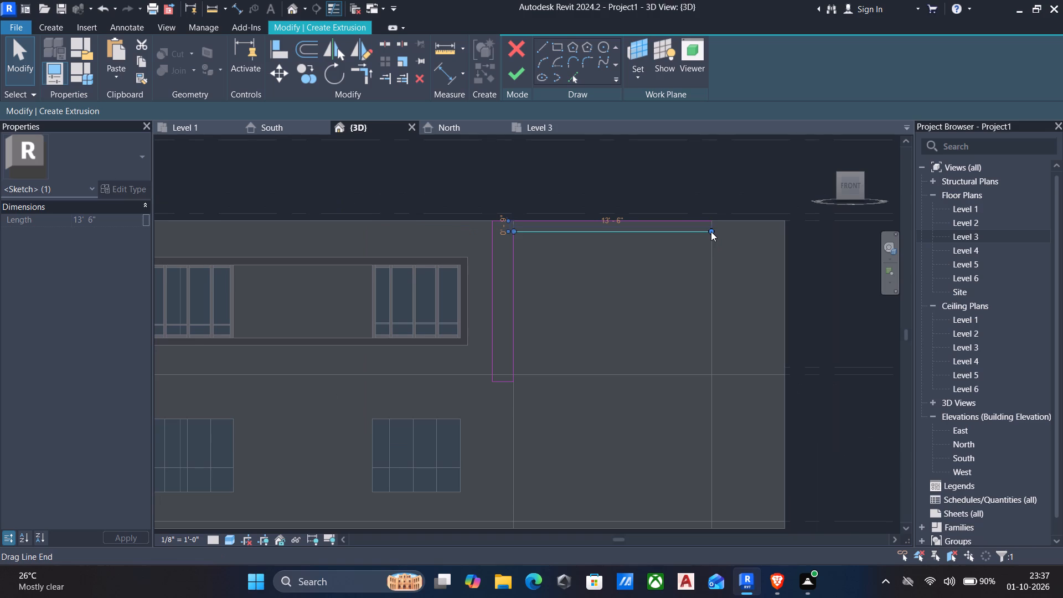
pyautogui.moveTo(711, 231); pyautogui.dragTo(815, 228)
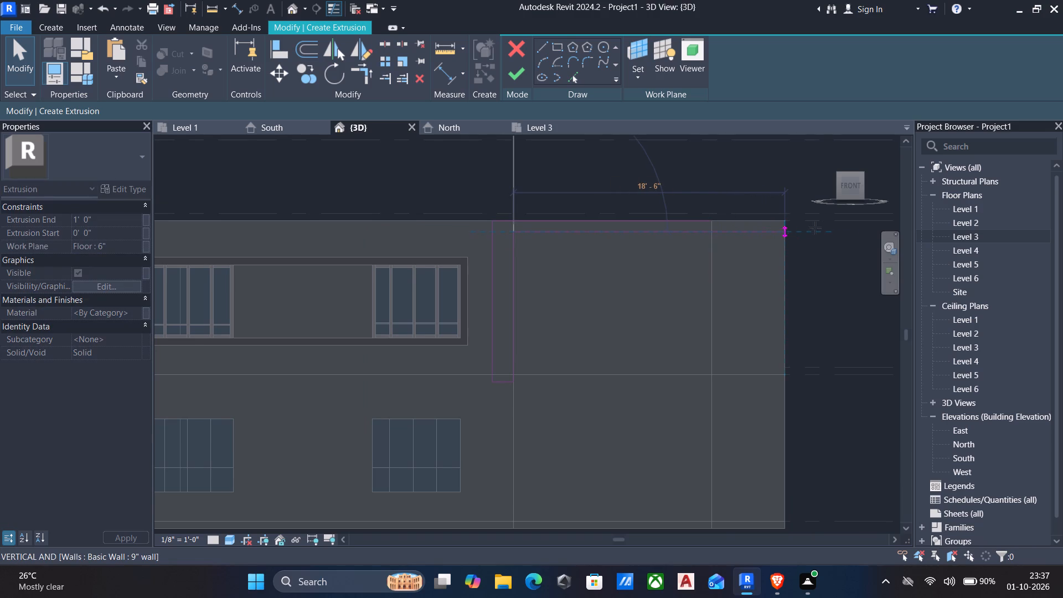
pyautogui.moveTo(815, 228); pyautogui.dragTo(835, 226)
# Stretch the wall-top line's free end past the building's far corner to a length of 23'-0".
pyautogui.click(713, 216)
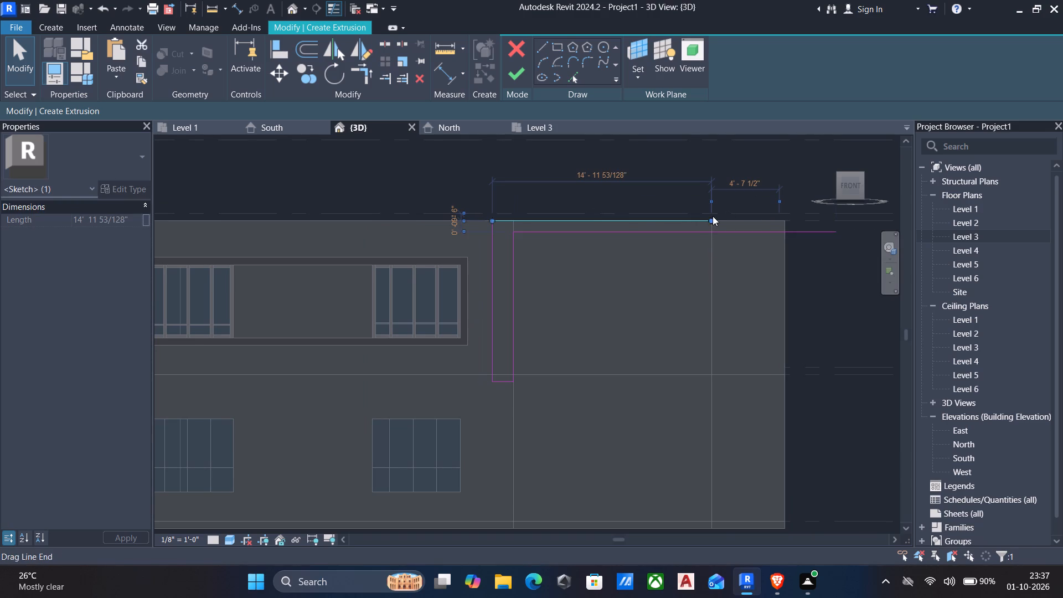
pyautogui.scroll(1, 718, 240)
pyautogui.moveTo(714, 244); pyautogui.dragTo(590, 319, button='middle')
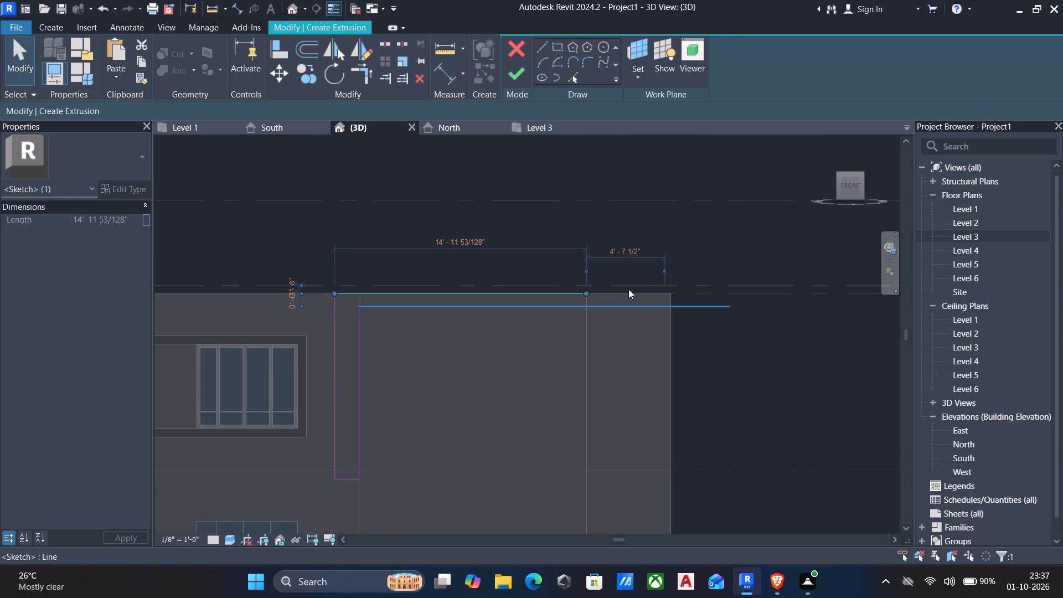
pyautogui.moveTo(582, 293); pyautogui.dragTo(693, 285)
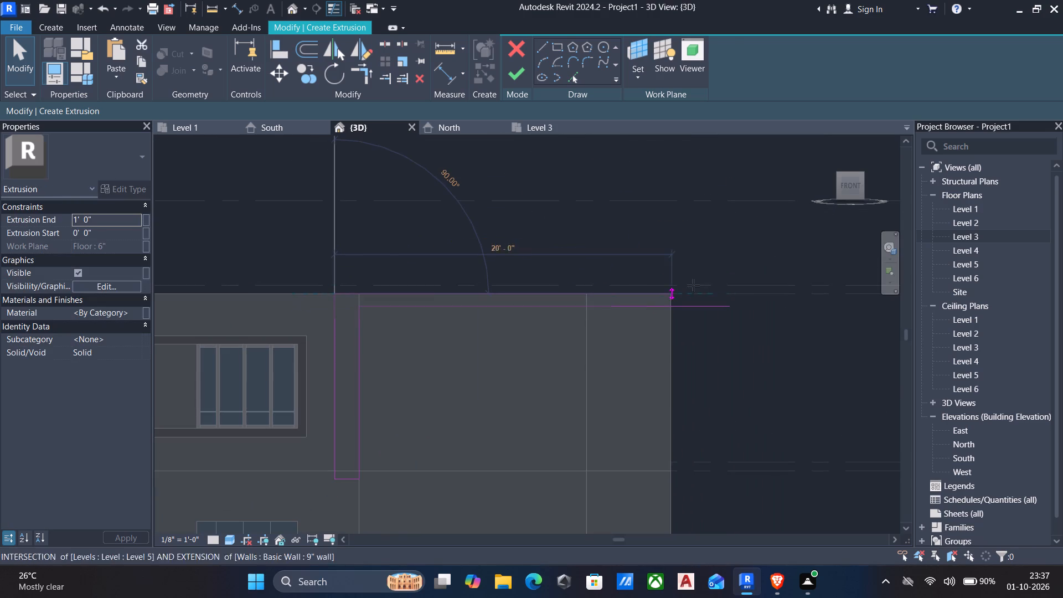
pyautogui.moveTo(693, 285); pyautogui.dragTo(719, 286)
pyautogui.click(512, 315)
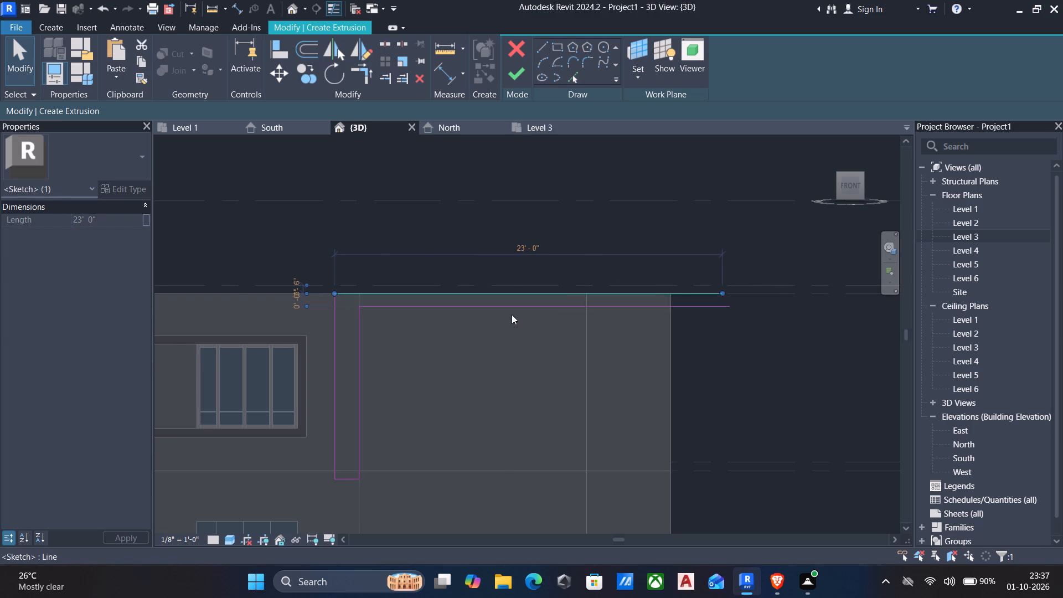
# Set the distance between the lower horizontal sketch line and the wall-top line to 1'-0".
pyautogui.click(506, 305)
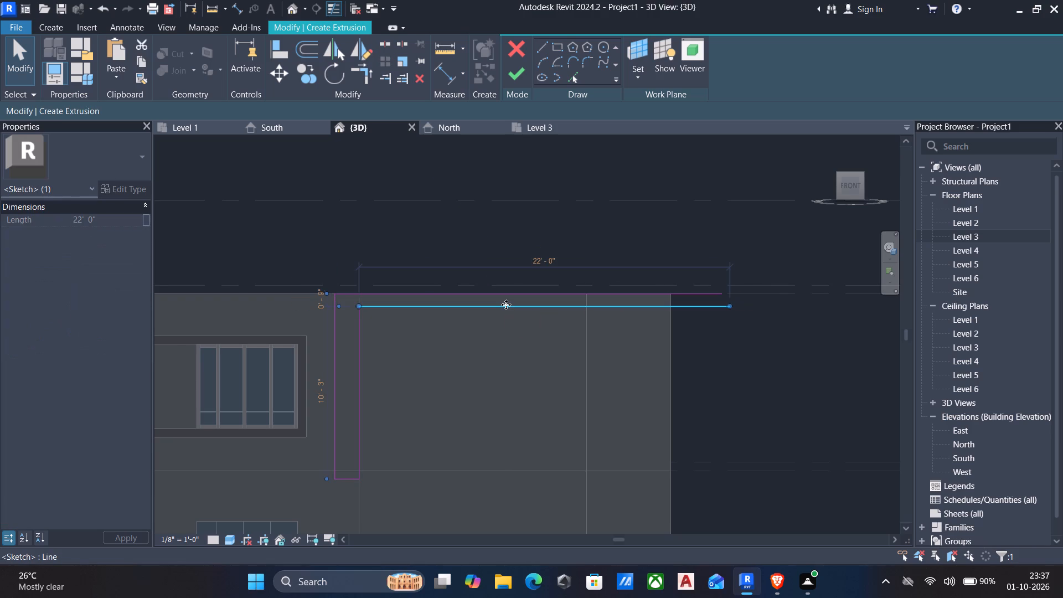
pyautogui.press('Down')
pyautogui.scroll(-1, 505, 359)
pyautogui.moveTo(506, 364); pyautogui.dragTo(510, 295, button='middle')
pyautogui.scroll(4, 336, 261)
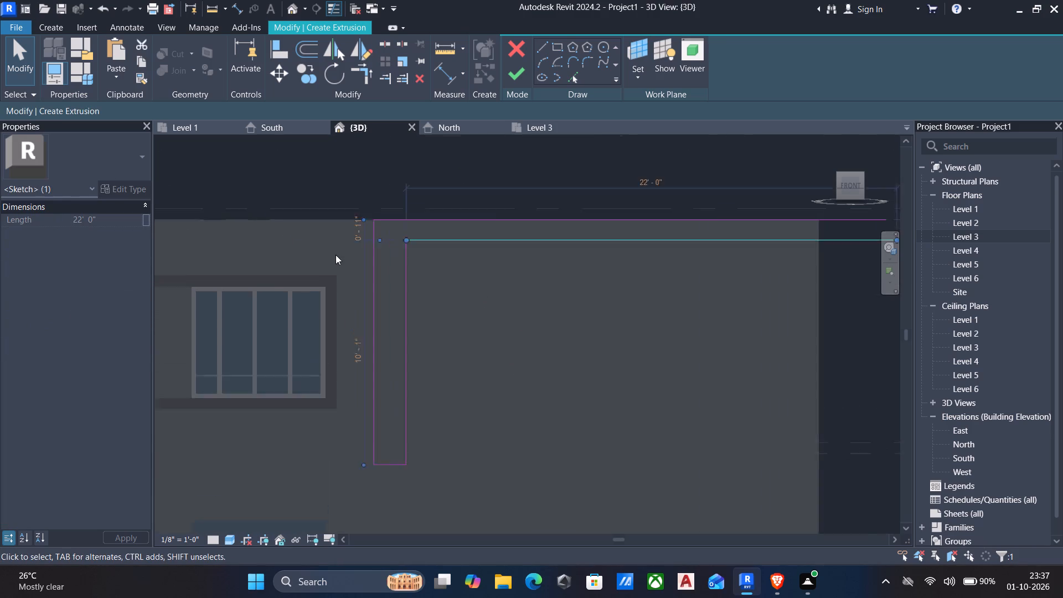
pyautogui.scroll(5, 337, 247)
pyautogui.scroll(8, 384, 209)
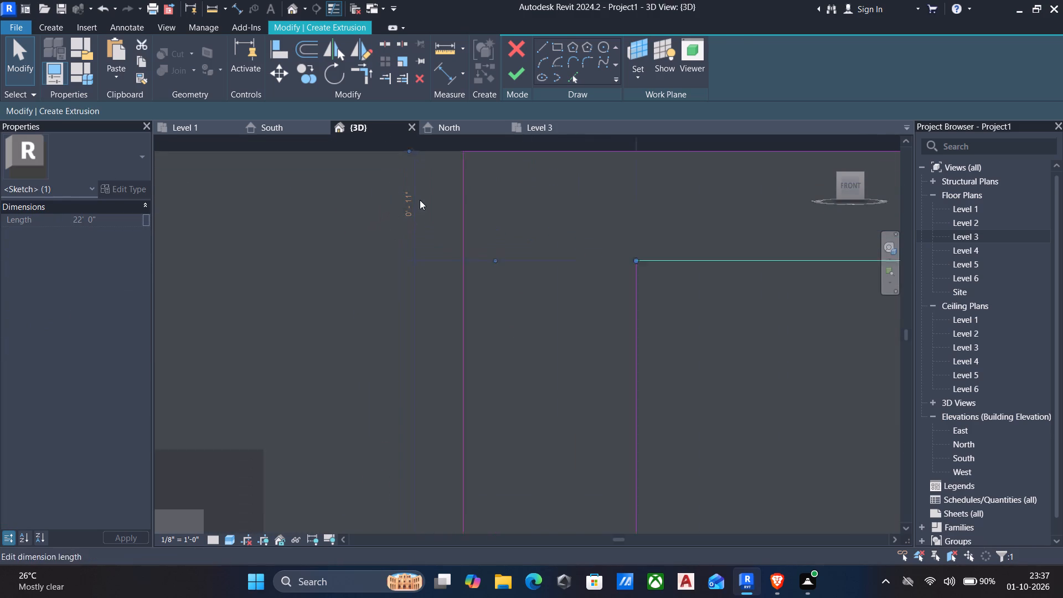
pyautogui.scroll(2, 420, 200)
pyautogui.click(404, 207)
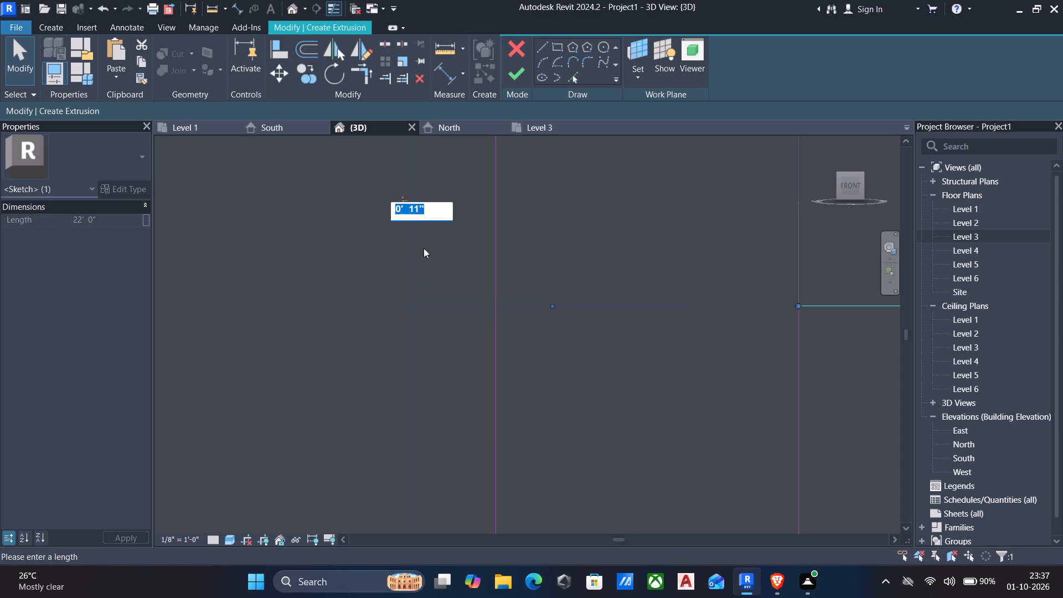
pyautogui.scroll(-8, 424, 248)
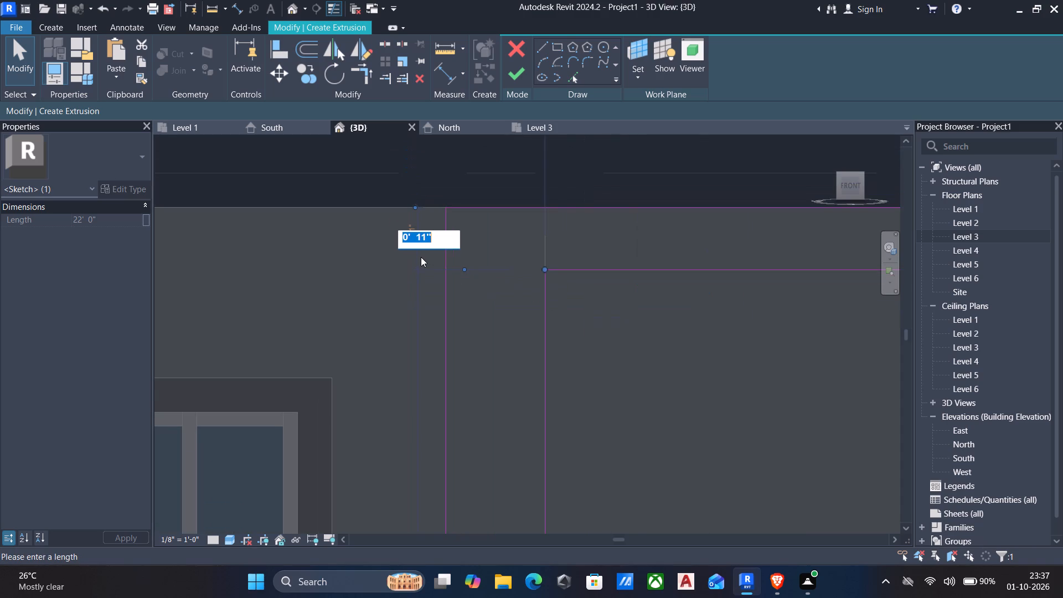
pyautogui.write("1'")
pyautogui.press('Return')
# Draw a horizontal line along the floor level from the narrow profile's inner vertical edge to past the building's far corner.
pyautogui.scroll(-4, 420, 243)
pyautogui.moveTo(440, 297); pyautogui.dragTo(441, 173, button='middle')
pyautogui.scroll(-4, 451, 236)
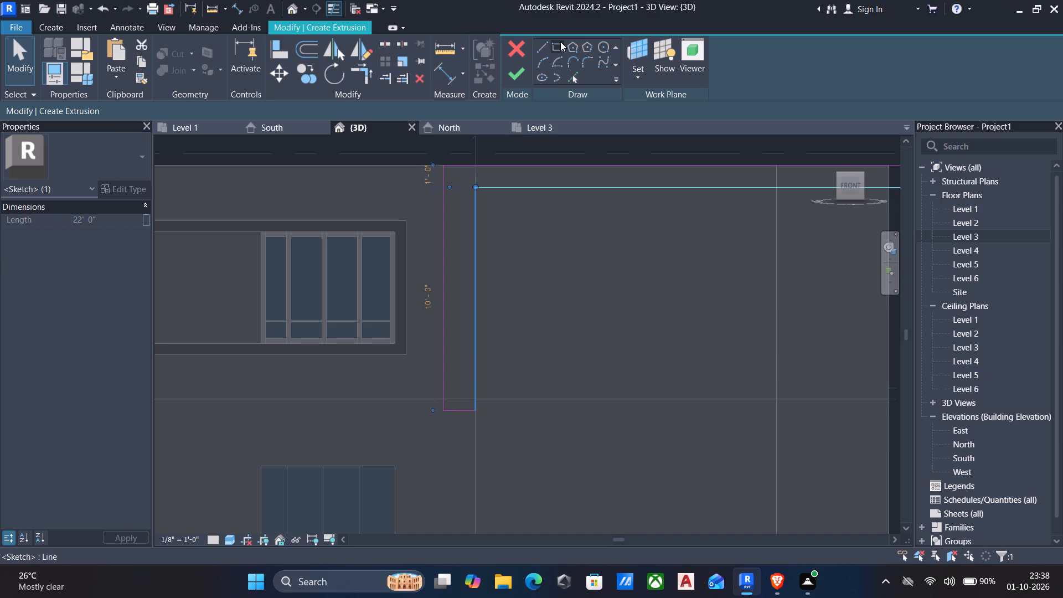
pyautogui.click(539, 51)
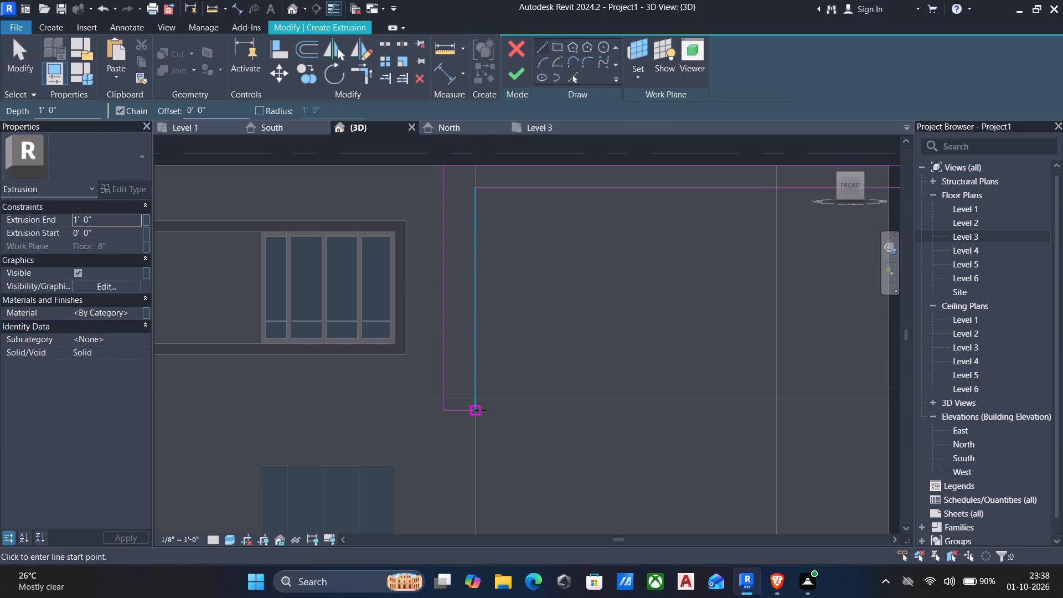
pyautogui.moveTo(478, 401); pyautogui.dragTo(489, 400)
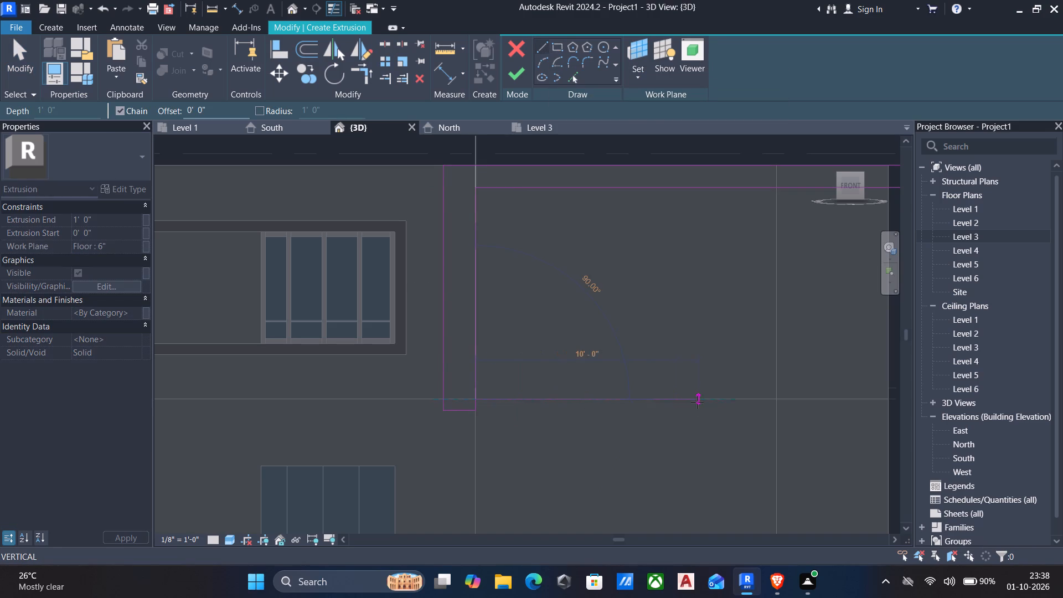
pyautogui.moveTo(696, 403); pyautogui.dragTo(420, 402, button='middle')
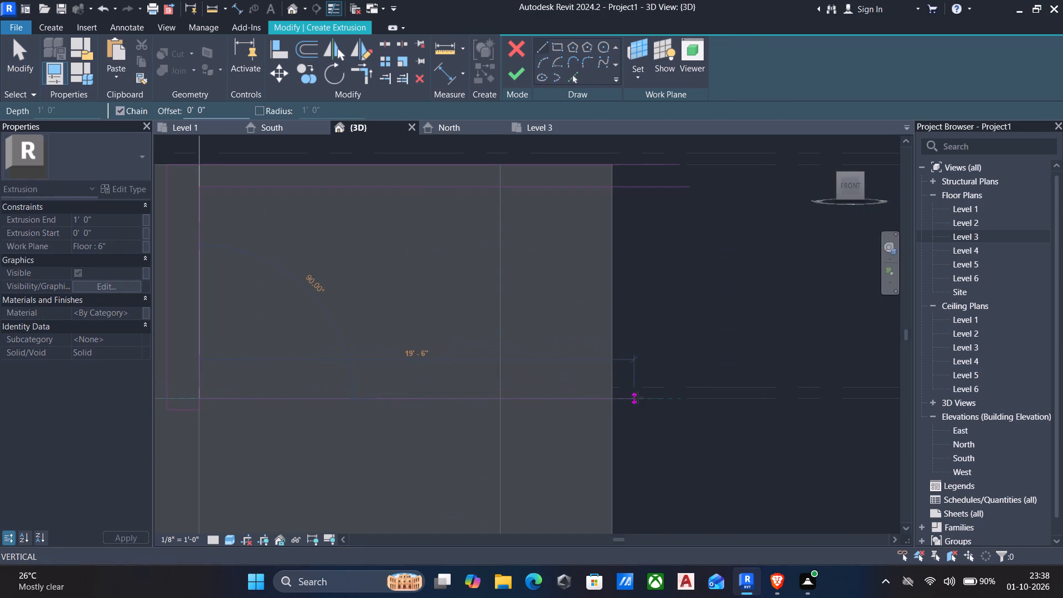
pyautogui.click(653, 393)
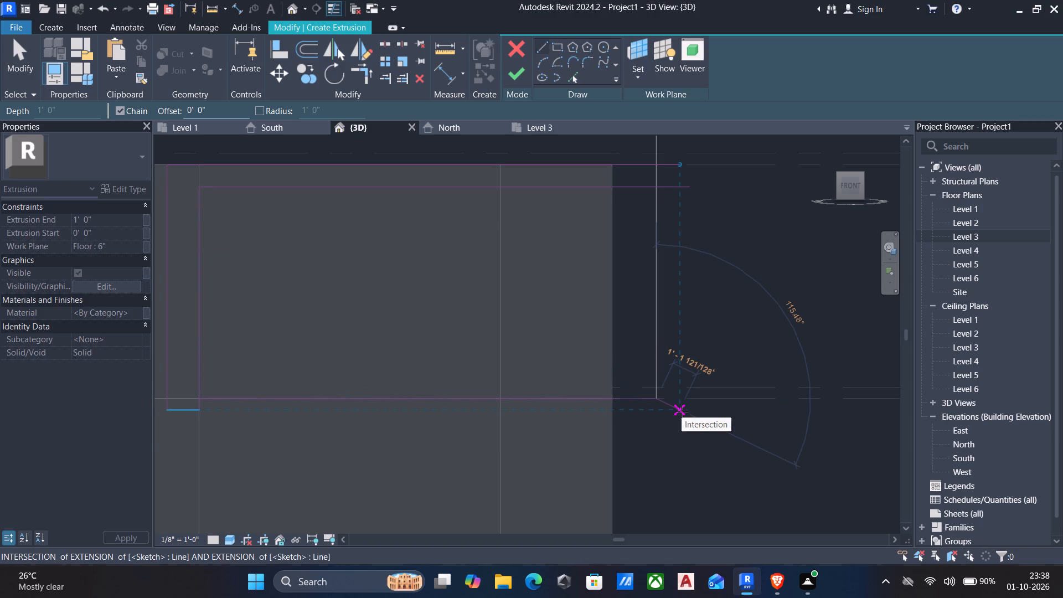
pyautogui.press('Escape')
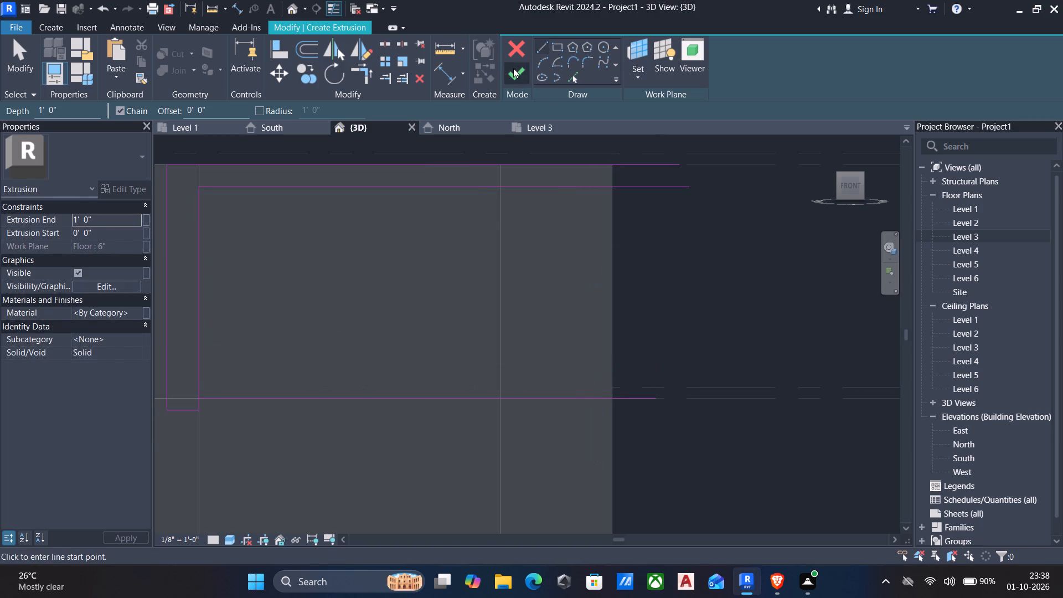
# Draw a short vertical line on the building's far edge, between the wall-top line and the line 1'-0" below it.
pyautogui.click(544, 49)
pyautogui.scroll(-1, 460, 240)
pyautogui.moveTo(460, 241); pyautogui.dragTo(573, 240, button='middle')
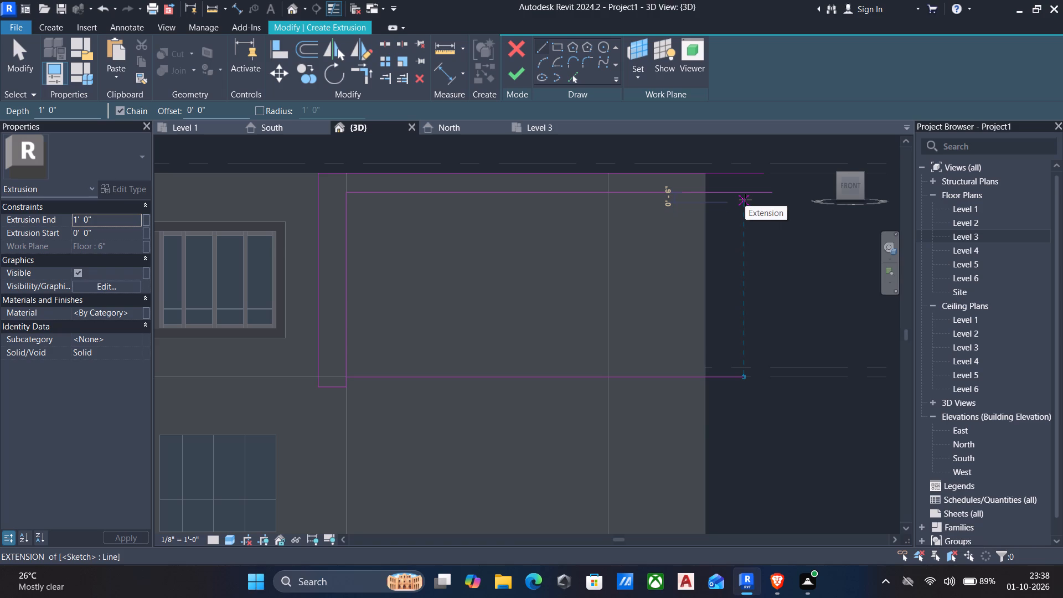
pyautogui.moveTo(745, 228); pyautogui.dragTo(674, 332, button='middle')
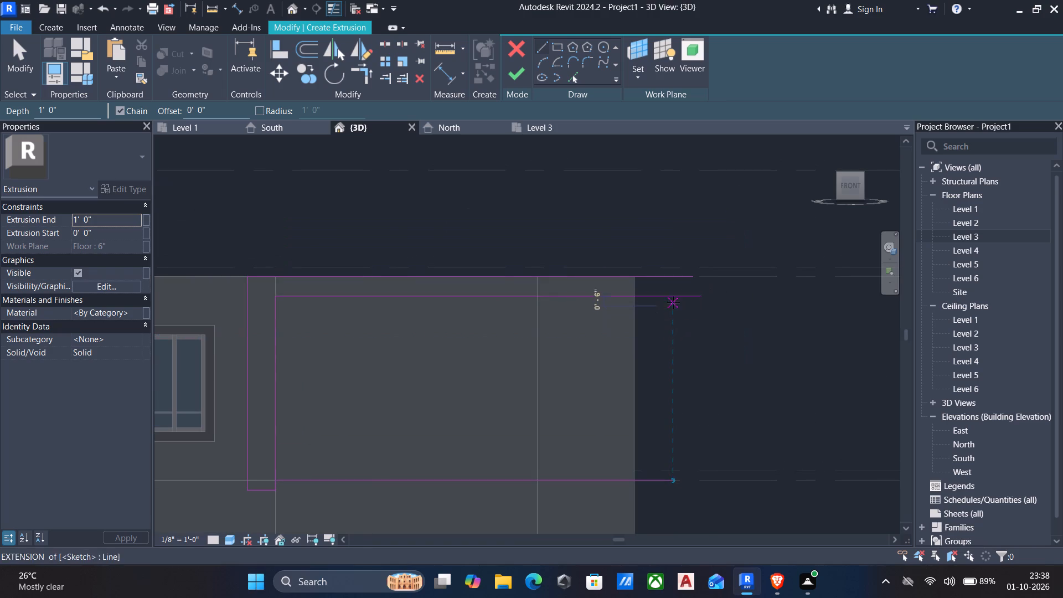
pyautogui.scroll(9, 642, 275)
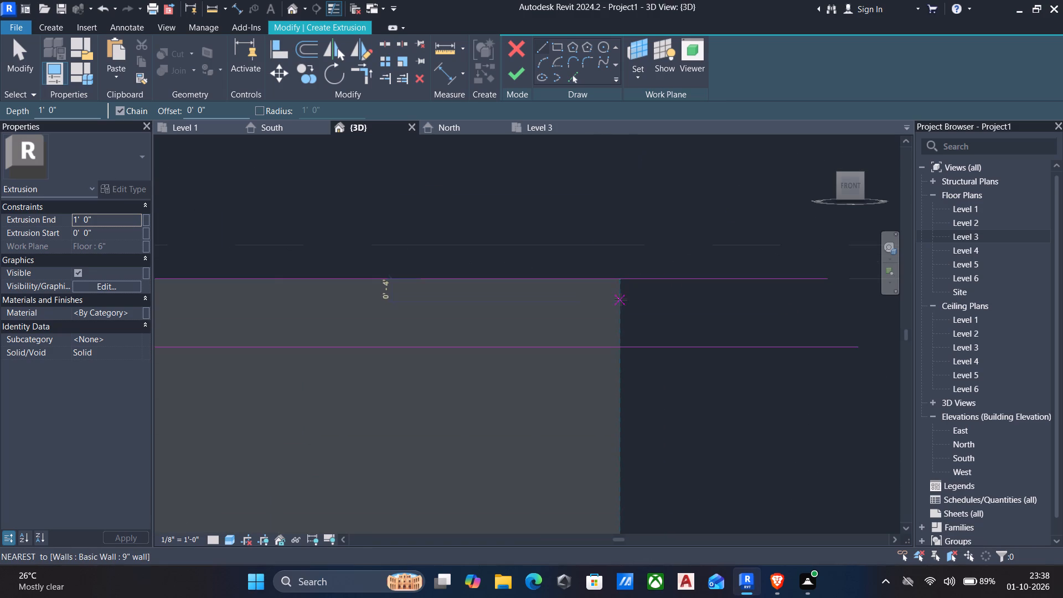
pyautogui.click(545, 51)
pyautogui.scroll(3, 651, 329)
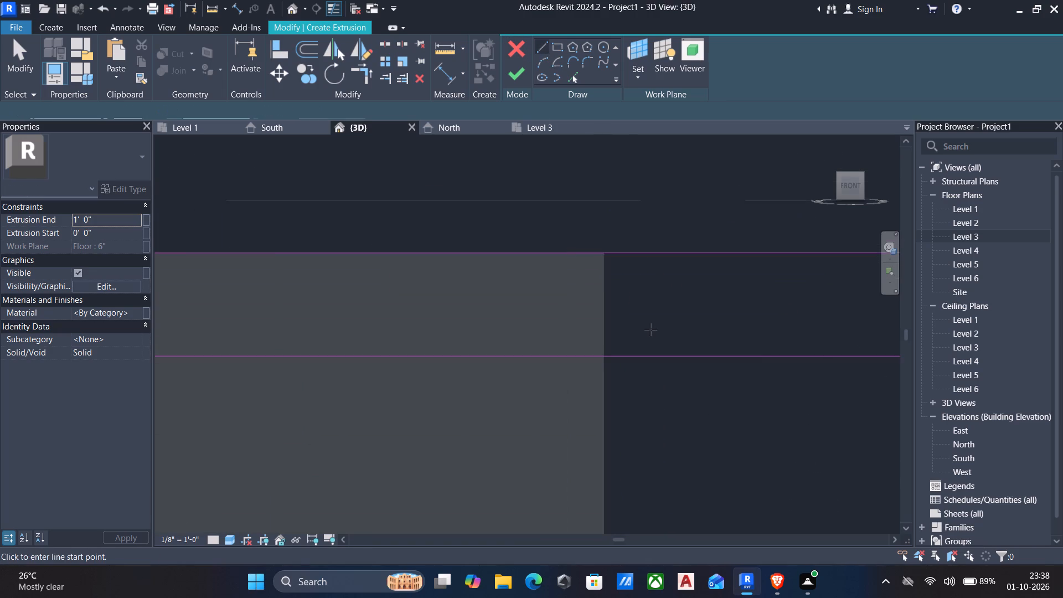
pyautogui.scroll(2, 651, 329)
pyautogui.click(590, 262)
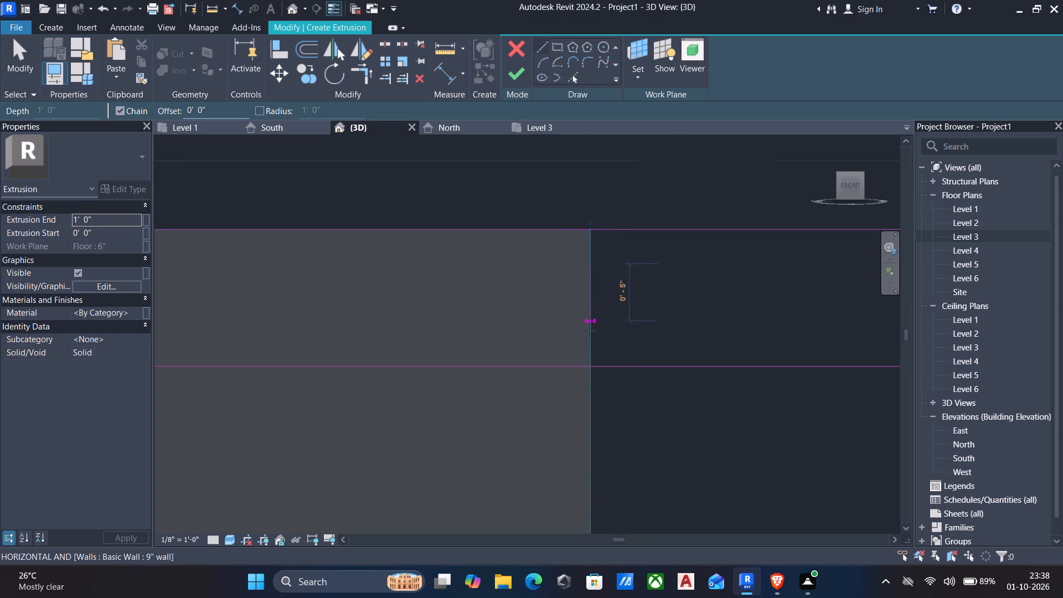
pyautogui.click(589, 333)
pyautogui.press('Escape')
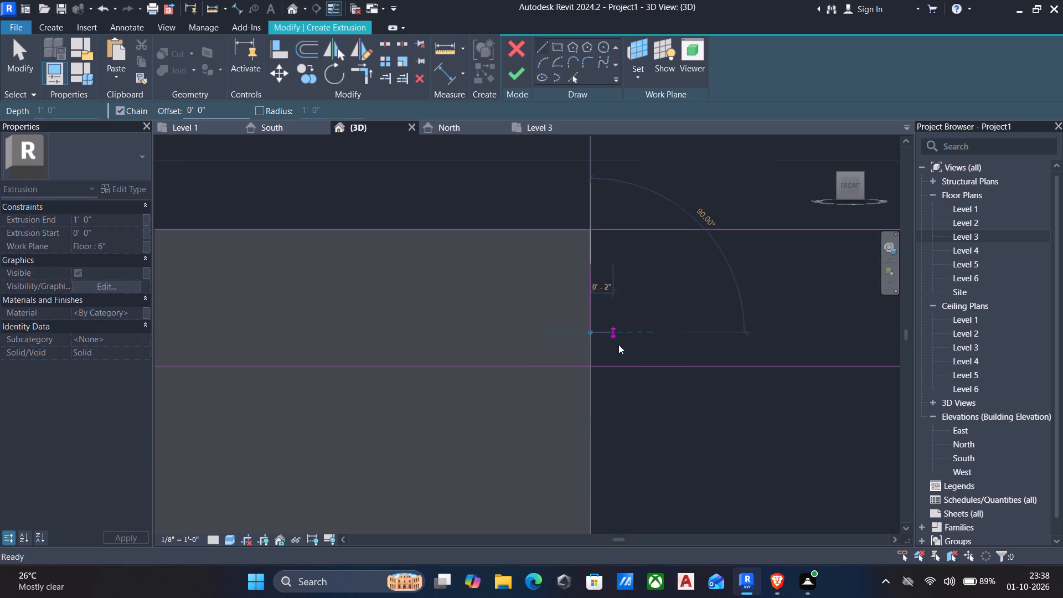
# With a 1'-0" offset, draw an 18'-6" horizontal line below the floor-level line, from the inner vertical edge to the building's far edge.
pyautogui.scroll(-4, 625, 364)
pyautogui.moveTo(628, 382); pyautogui.dragTo(567, 104, button='middle')
pyautogui.scroll(-3, 579, 254)
pyautogui.moveTo(593, 286); pyautogui.dragTo(605, 121, button='middle')
pyautogui.scroll(-3, 581, 281)
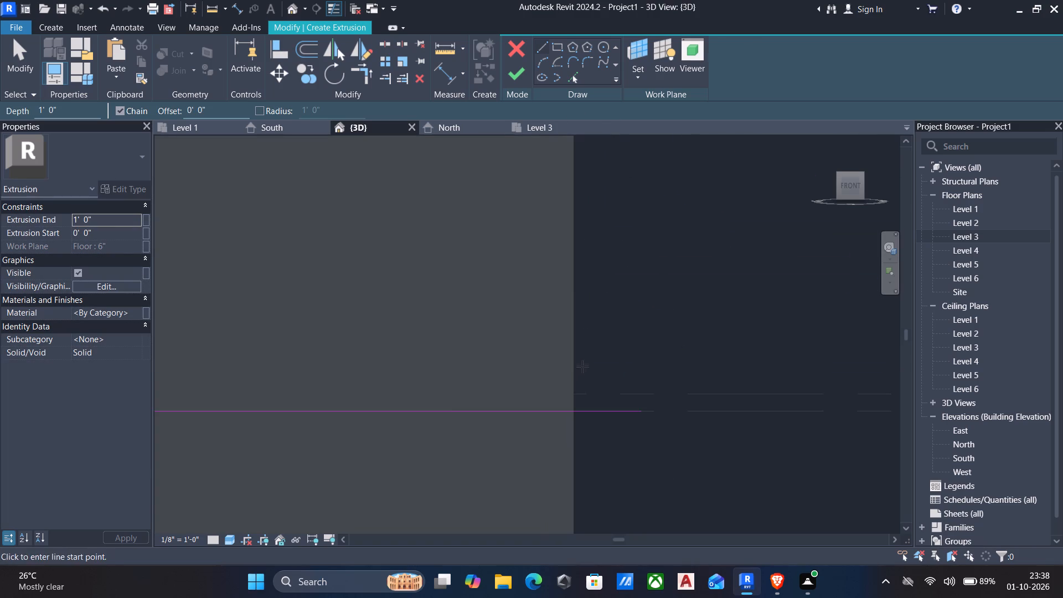
pyautogui.scroll(5, 582, 436)
pyautogui.scroll(-10, 583, 419)
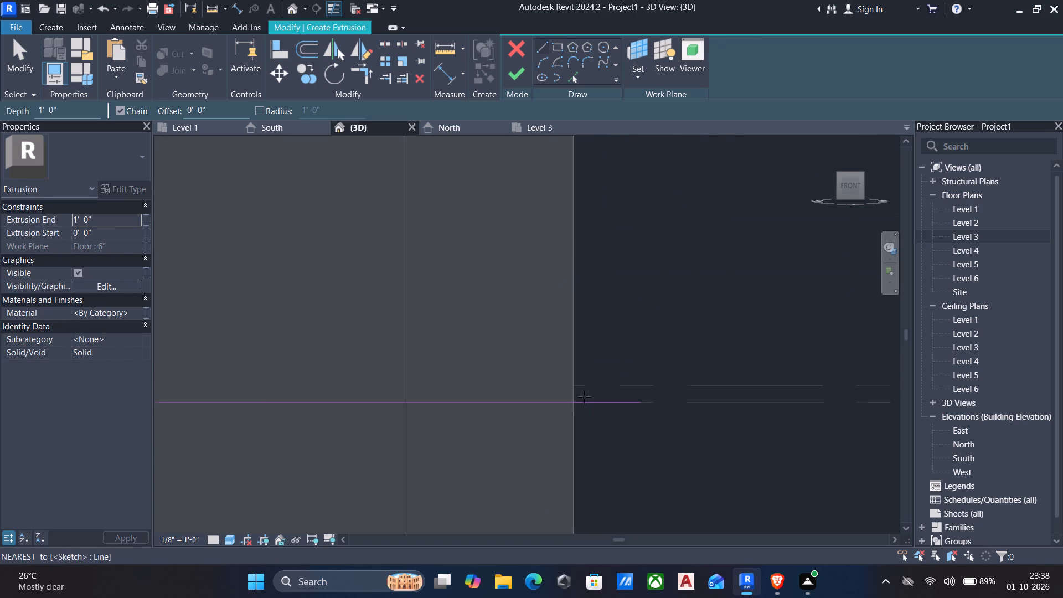
pyautogui.moveTo(587, 384); pyautogui.dragTo(602, 385, button='middle')
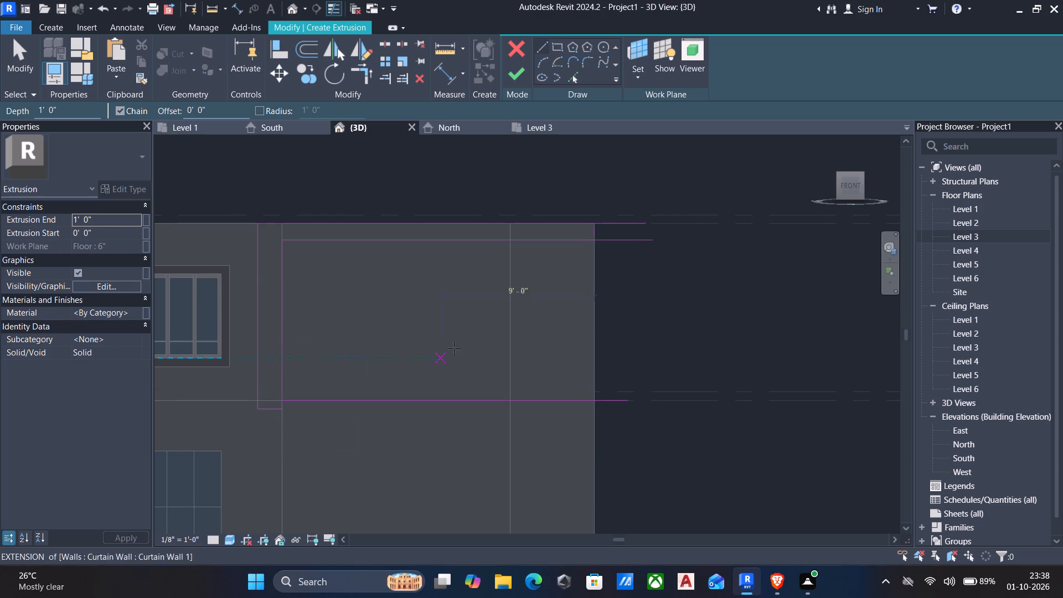
pyautogui.press('Escape')
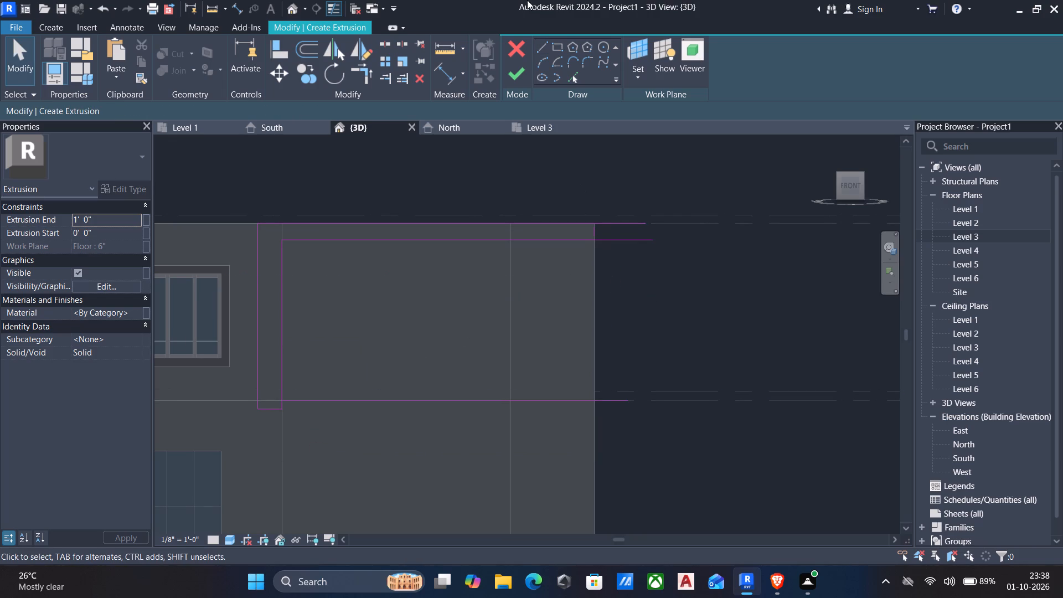
pyautogui.click(541, 45)
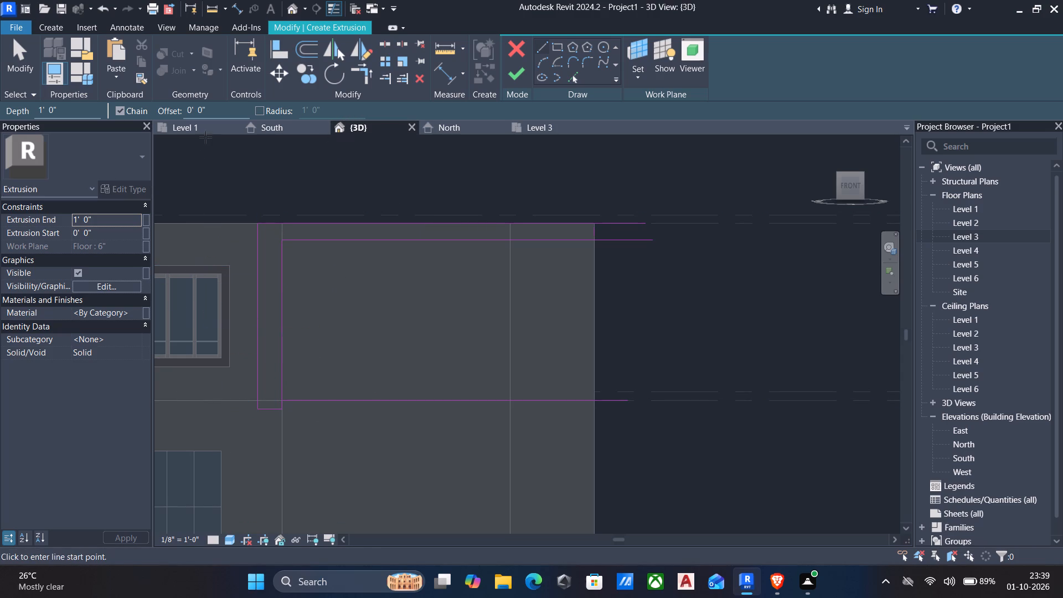
pyautogui.click(217, 111)
pyautogui.moveTo(217, 111); pyautogui.dragTo(0, 101)
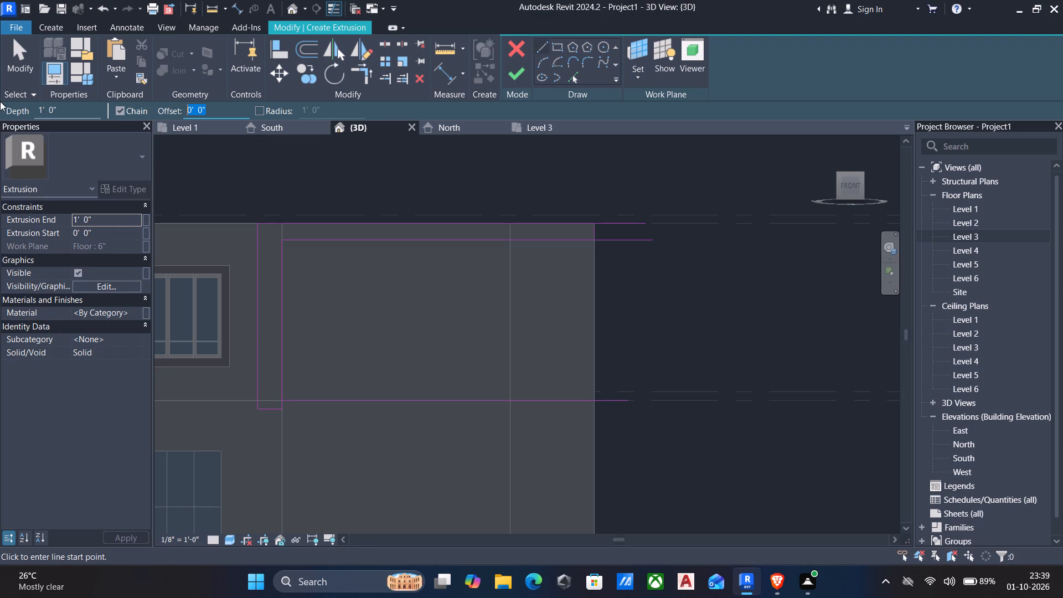
pyautogui.write("1'")
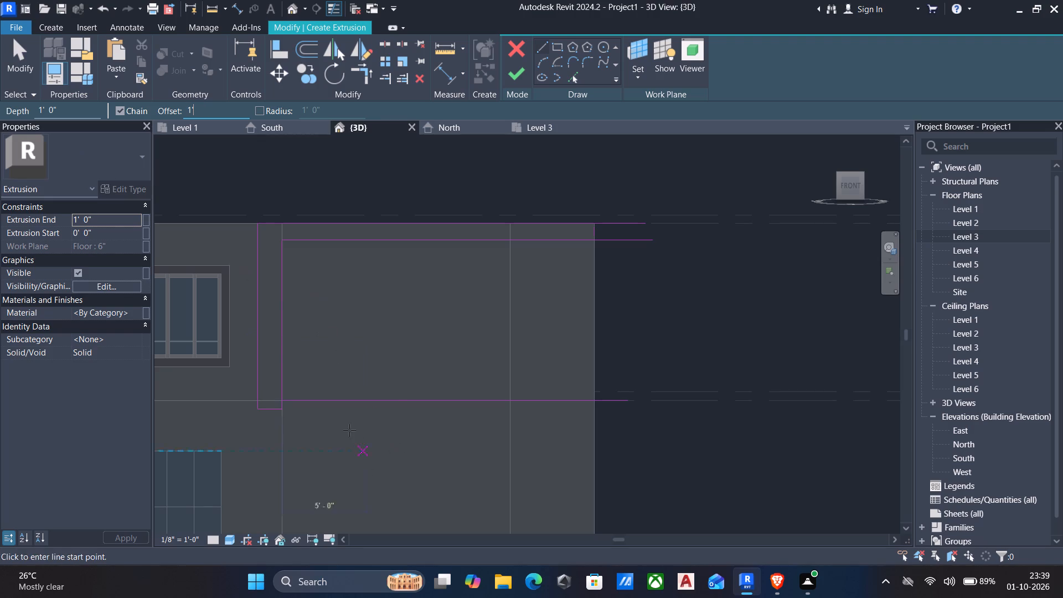
pyautogui.click(283, 396)
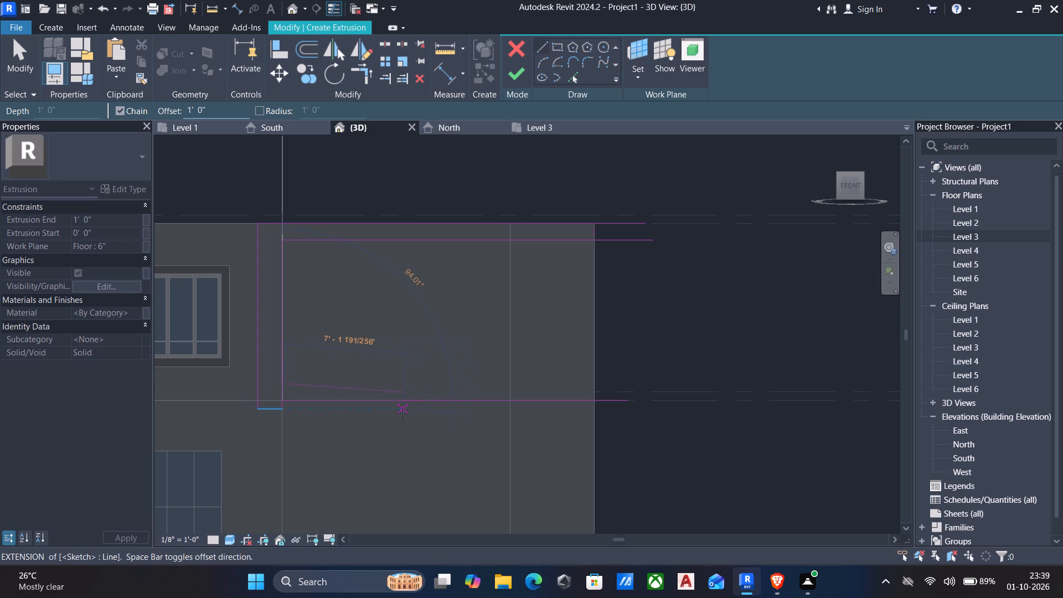
pyautogui.scroll(-4, 403, 414)
pyautogui.scroll(3, 363, 425)
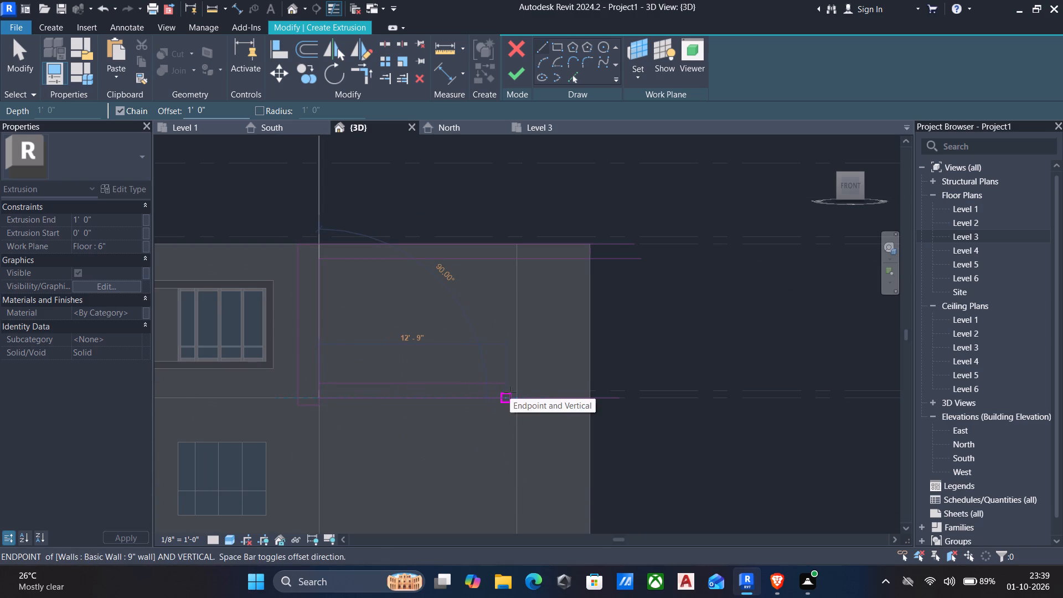
pyautogui.scroll(4, 510, 393)
pyautogui.press('space')
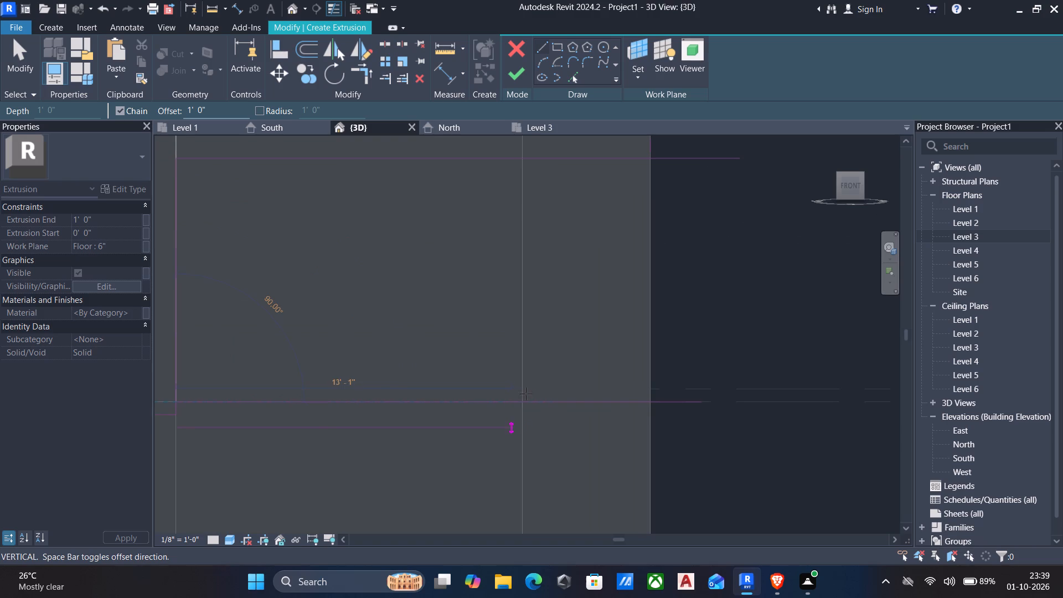
pyautogui.click(653, 399)
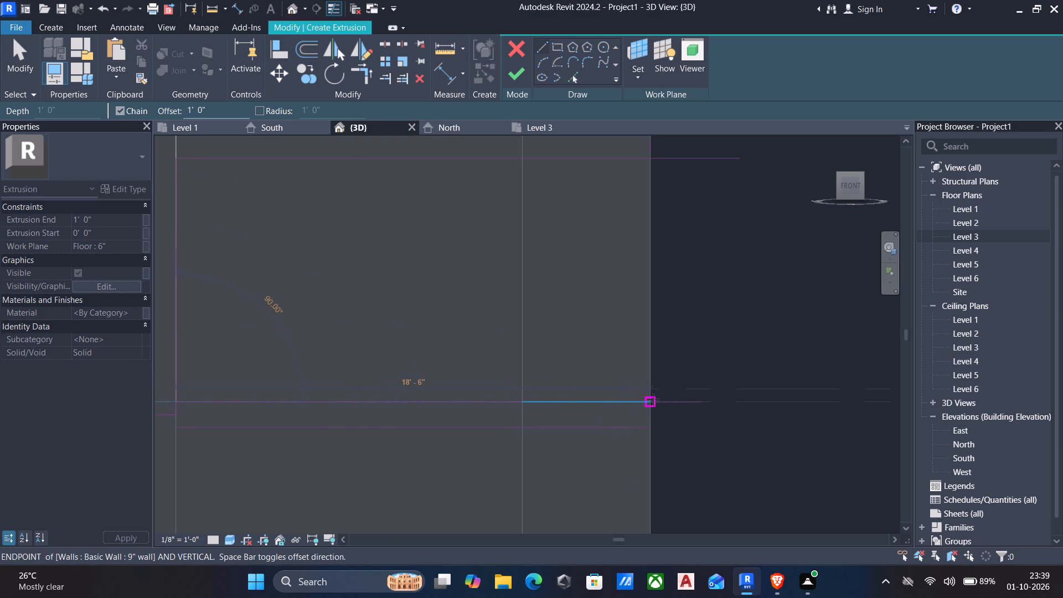
pyautogui.press('Escape')
# Draw a short vertical line on the building's far edge, between the floor-level line and the offset line below it.
pyautogui.scroll(4, 648, 419)
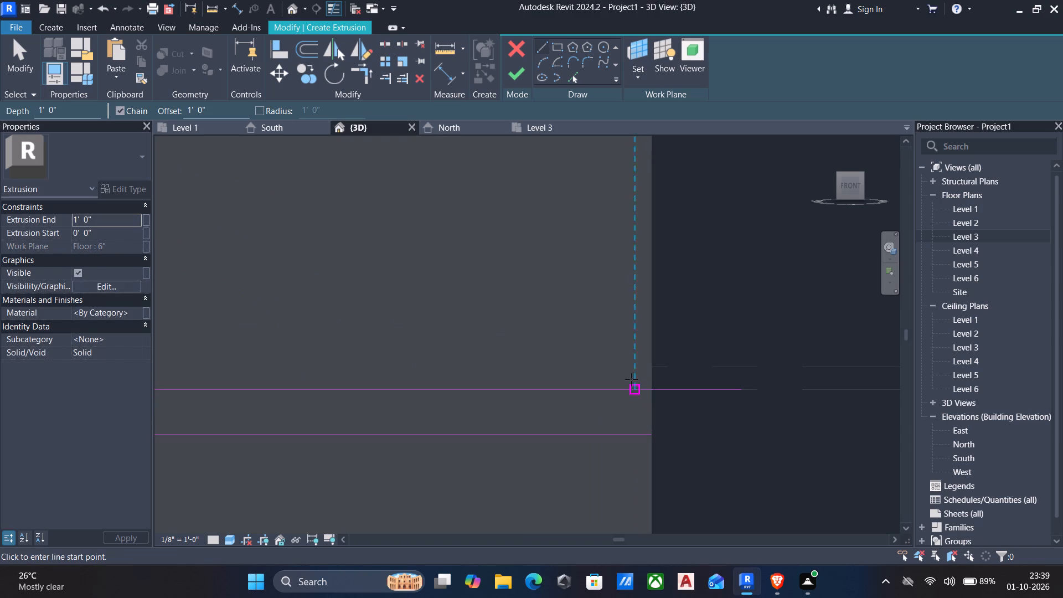
pyautogui.scroll(4, 643, 400)
pyautogui.press('Escape')
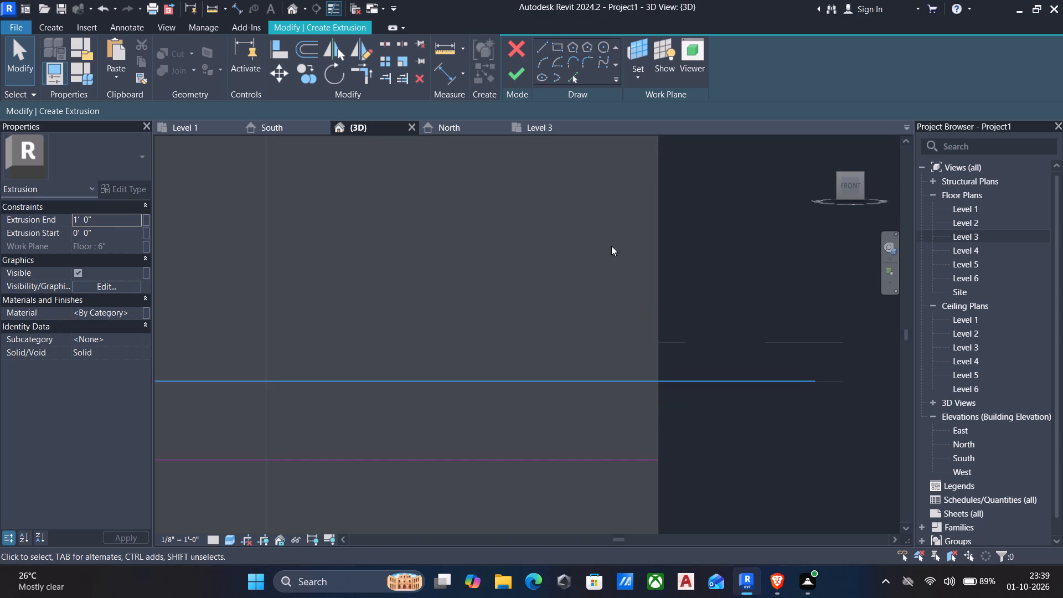
pyautogui.click(546, 44)
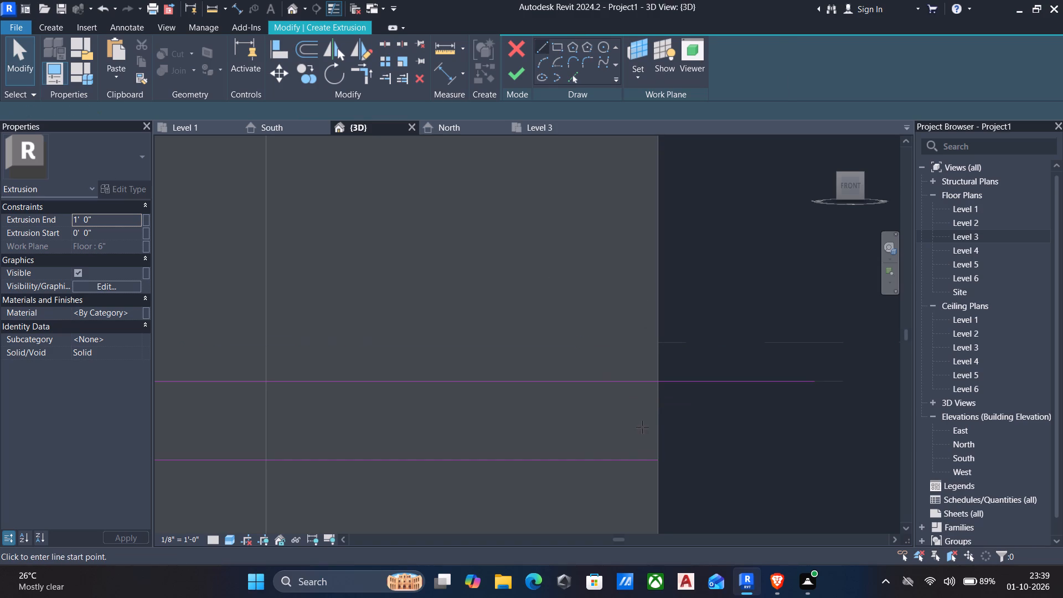
pyautogui.click(658, 407)
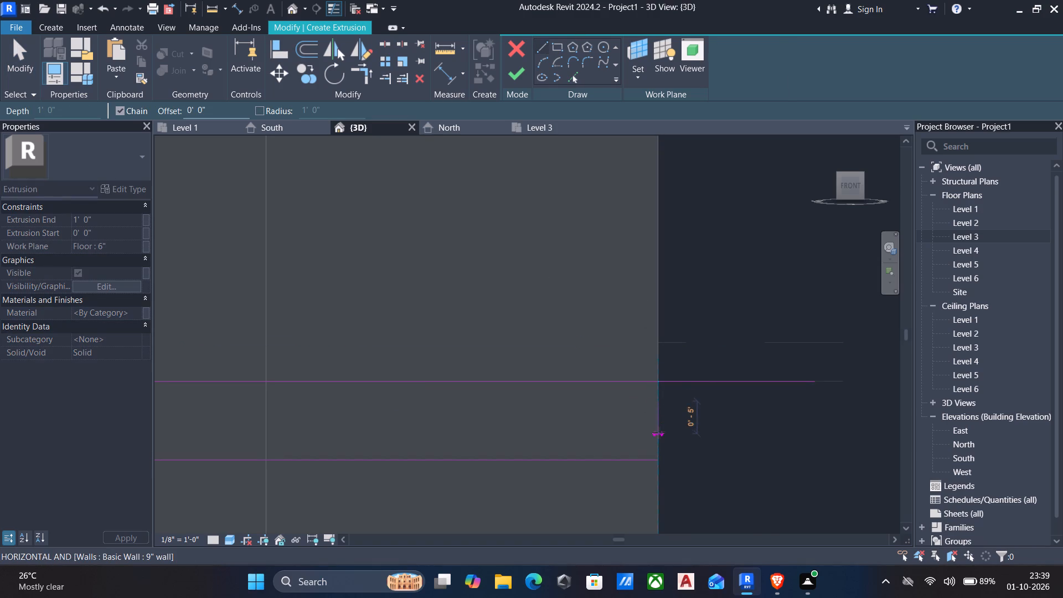
pyautogui.click(659, 432)
pyautogui.press('Escape')
pyautogui.press('Escape')
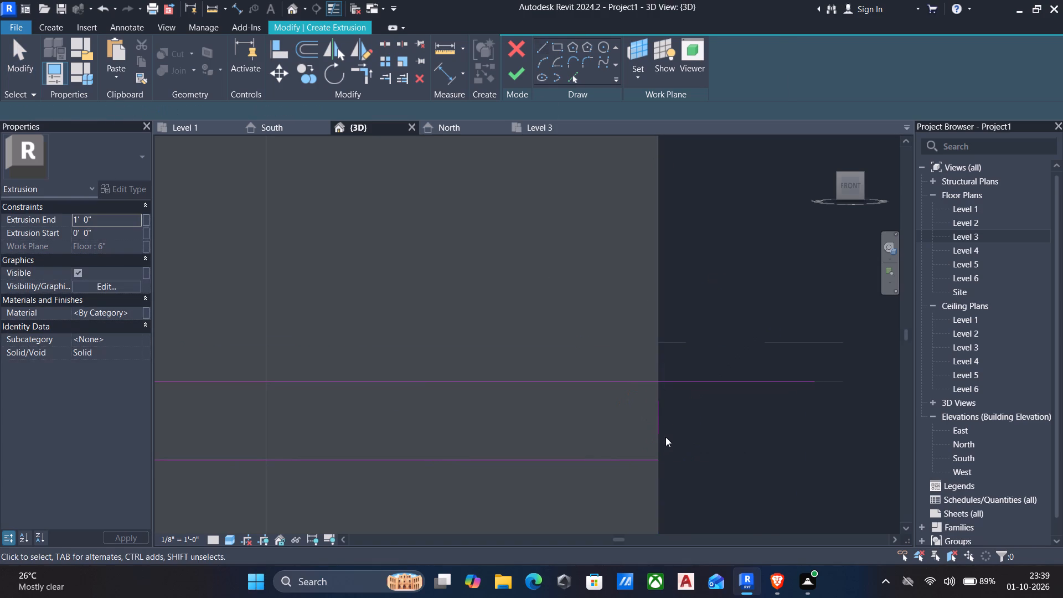
# Trim the floor-level line and the offset line below it to the short vertical line on the building's far edge.
pyautogui.write('tr')
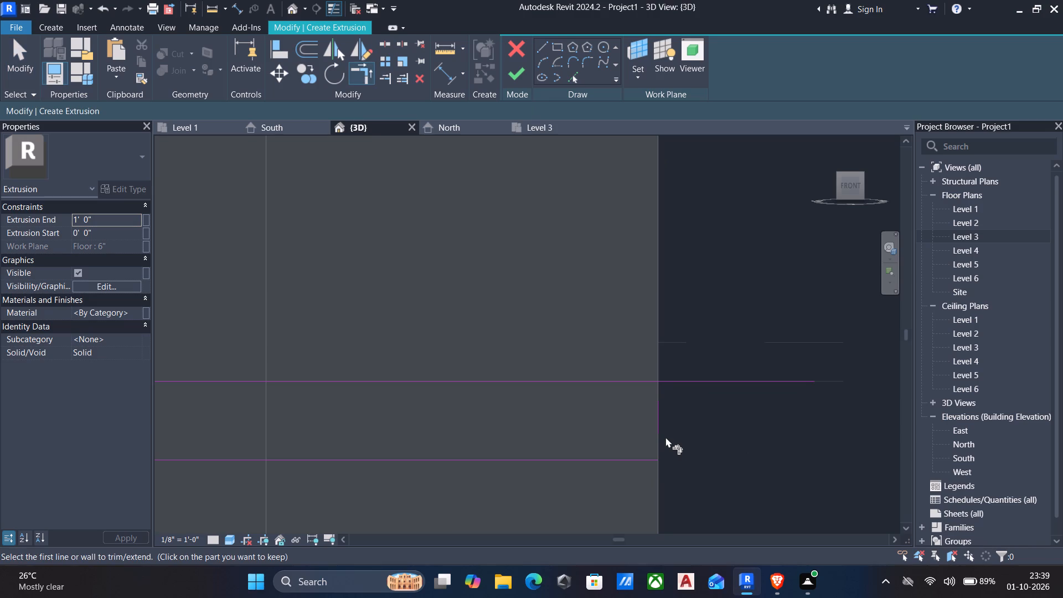
pyautogui.click(610, 382)
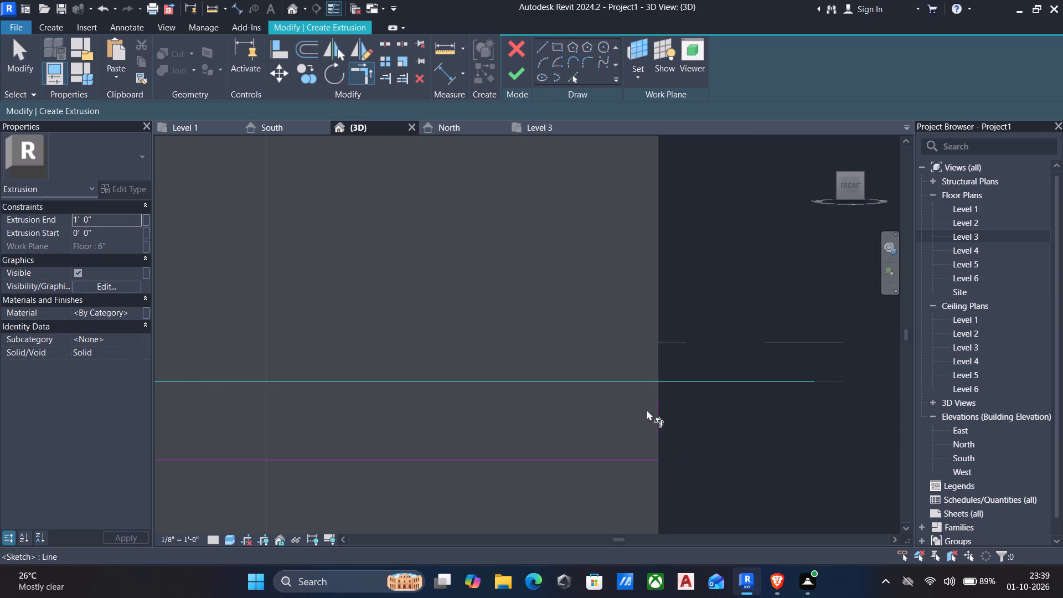
pyautogui.click(659, 414)
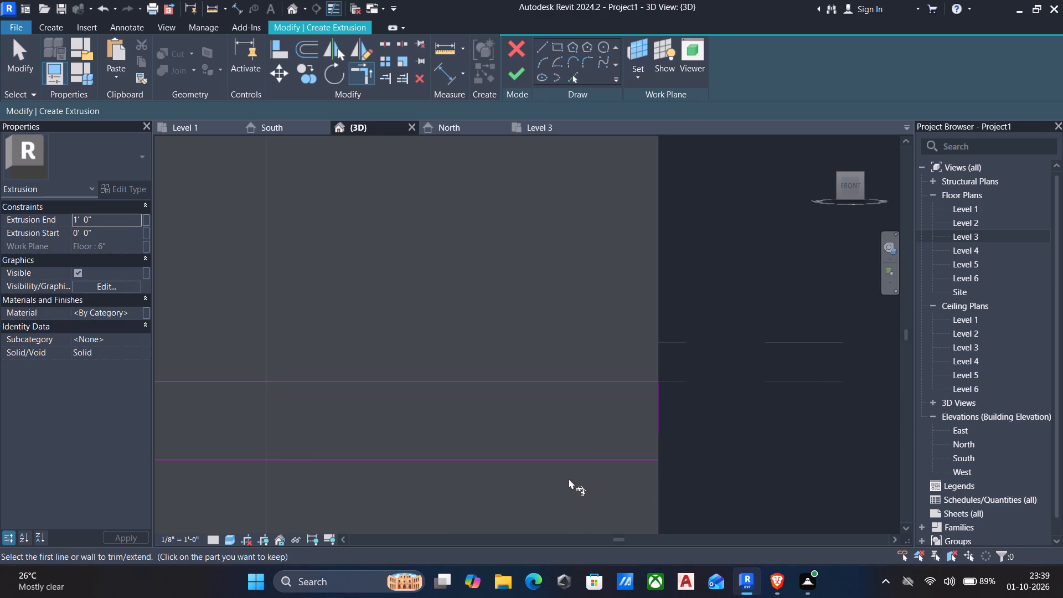
pyautogui.click(538, 459)
pyautogui.click(660, 412)
# Trim the wall-top line and the line 1'-0" below it to the short vertical line on the building's far edge.
pyautogui.scroll(-3, 657, 408)
pyautogui.moveTo(638, 378); pyautogui.dragTo(622, 398, button='middle')
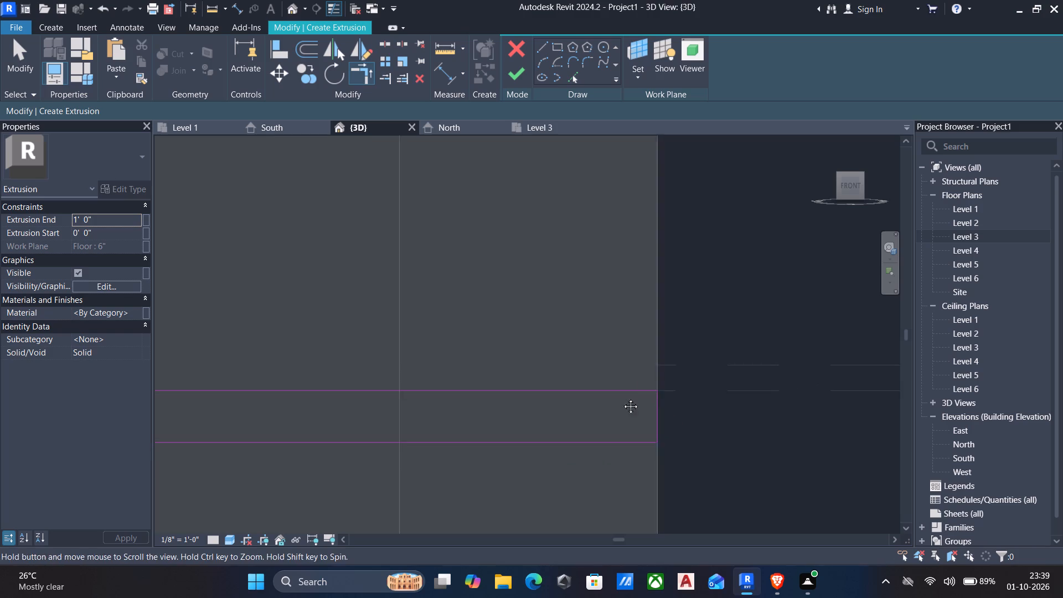
pyautogui.moveTo(622, 398); pyautogui.dragTo(636, 421, button='middle')
pyautogui.scroll(-4, 635, 421)
pyautogui.moveTo(602, 292); pyautogui.dragTo(577, 437, button='middle')
pyautogui.moveTo(555, 365); pyautogui.dragTo(512, 476, button='middle')
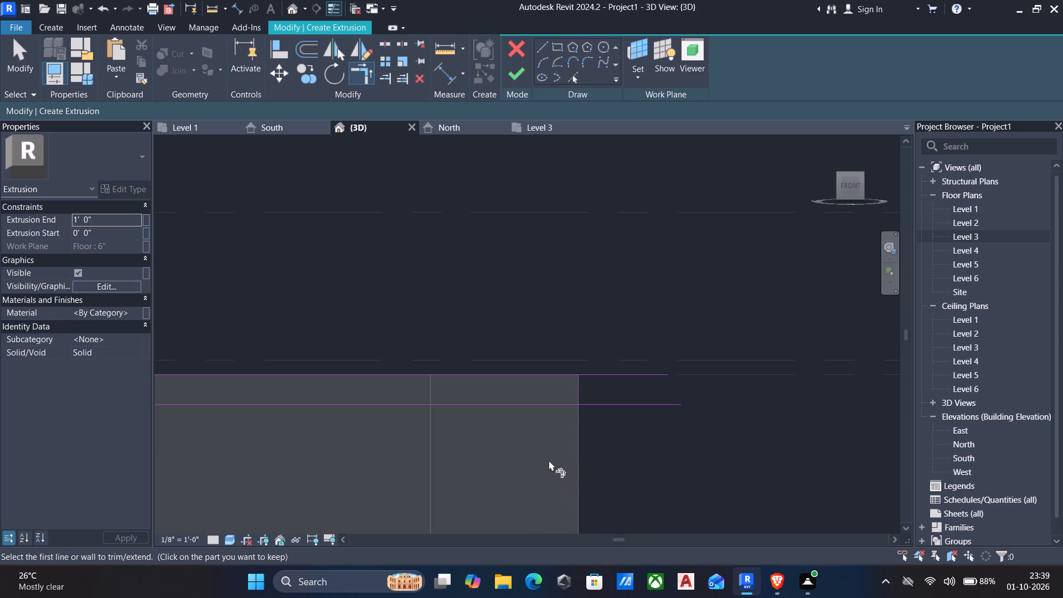
pyautogui.click(529, 371)
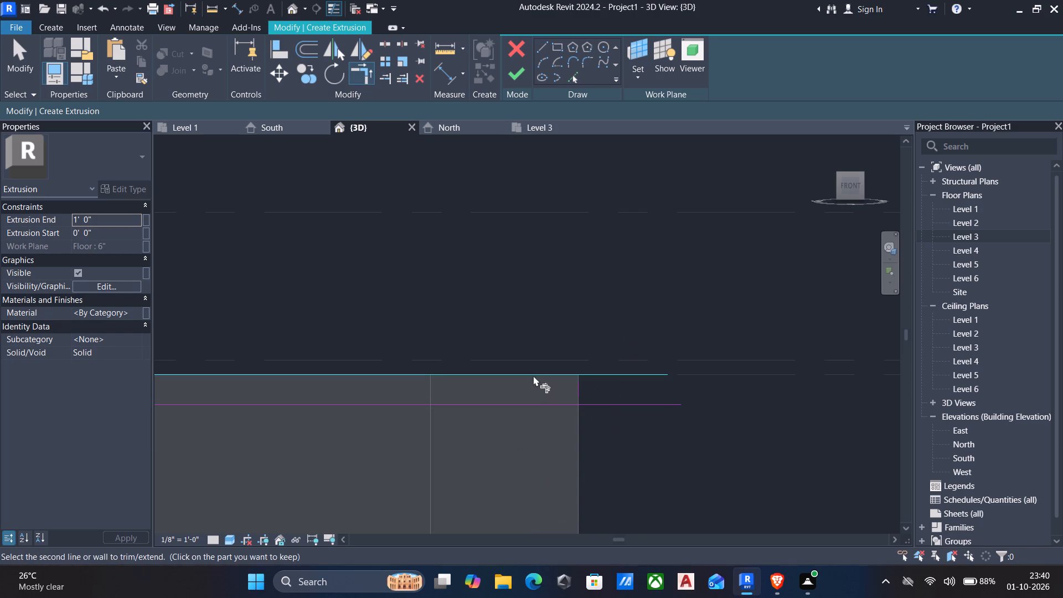
pyautogui.click(584, 385)
pyautogui.click(565, 415)
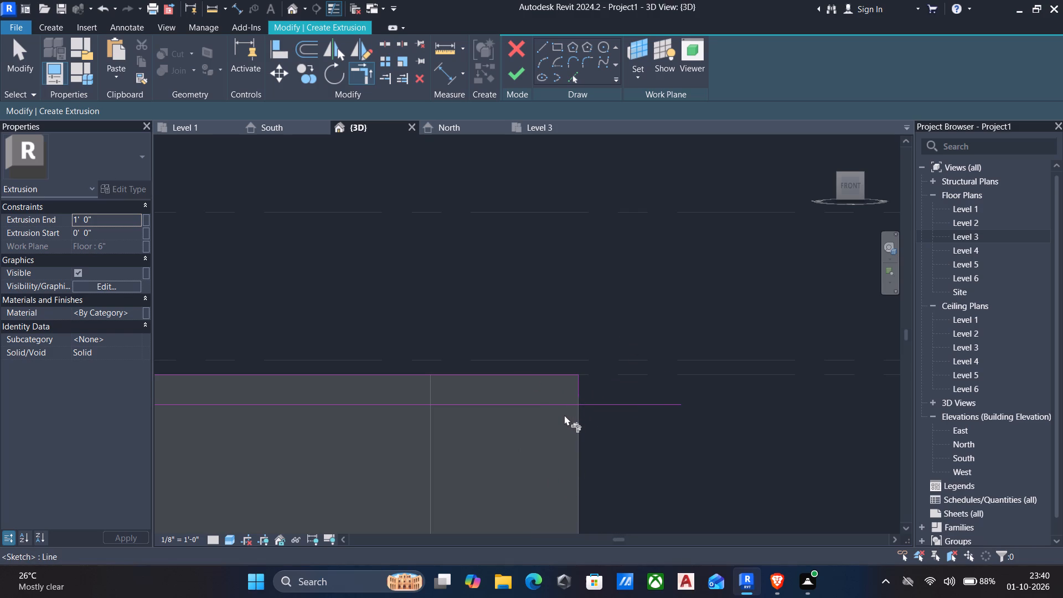
pyautogui.click(572, 405)
pyautogui.scroll(-5, 556, 457)
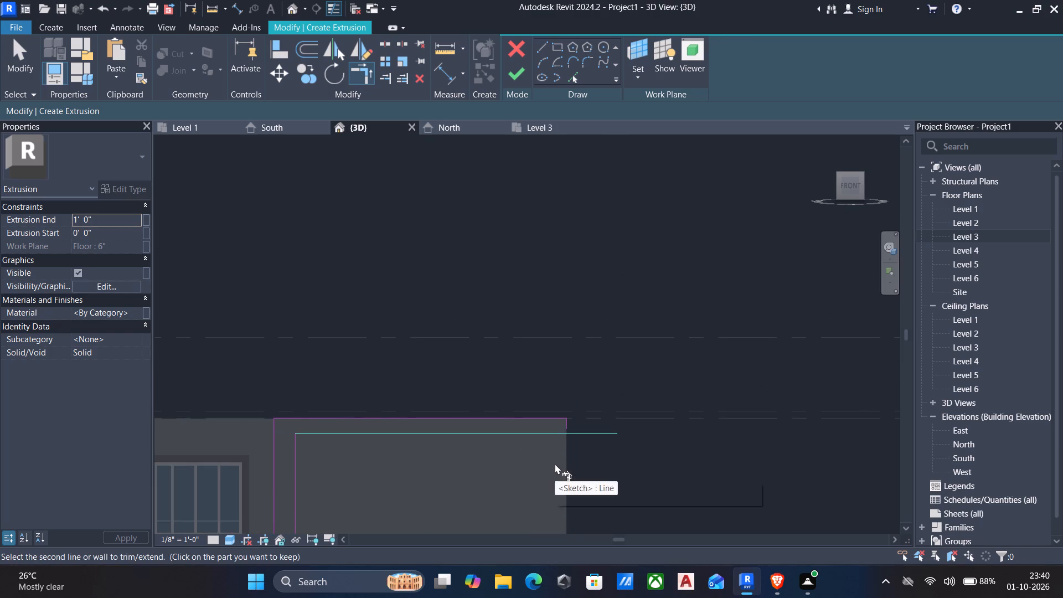
pyautogui.scroll(1, 570, 433)
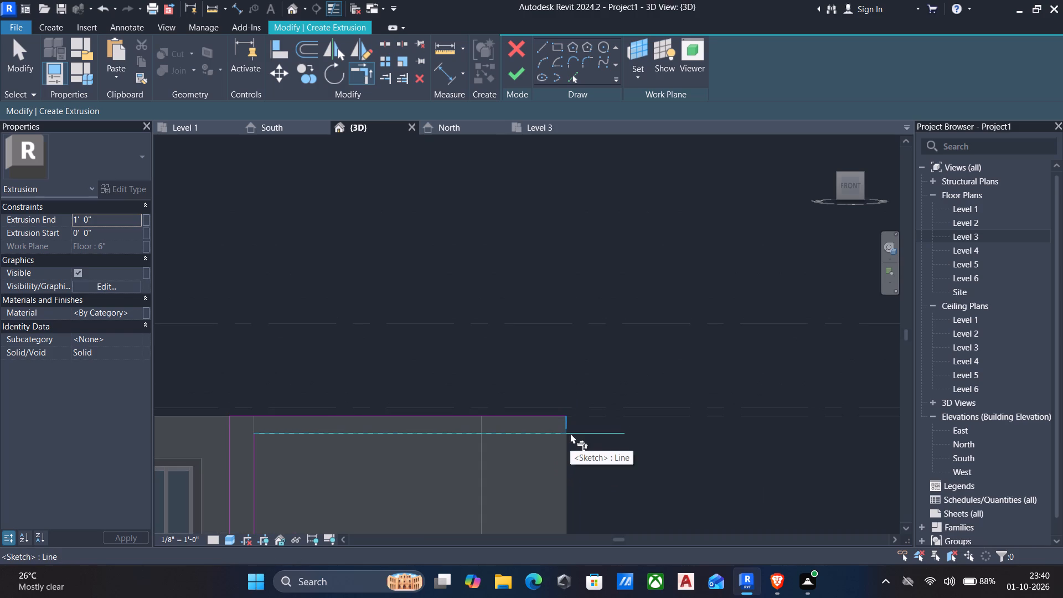
pyautogui.scroll(4, 561, 426)
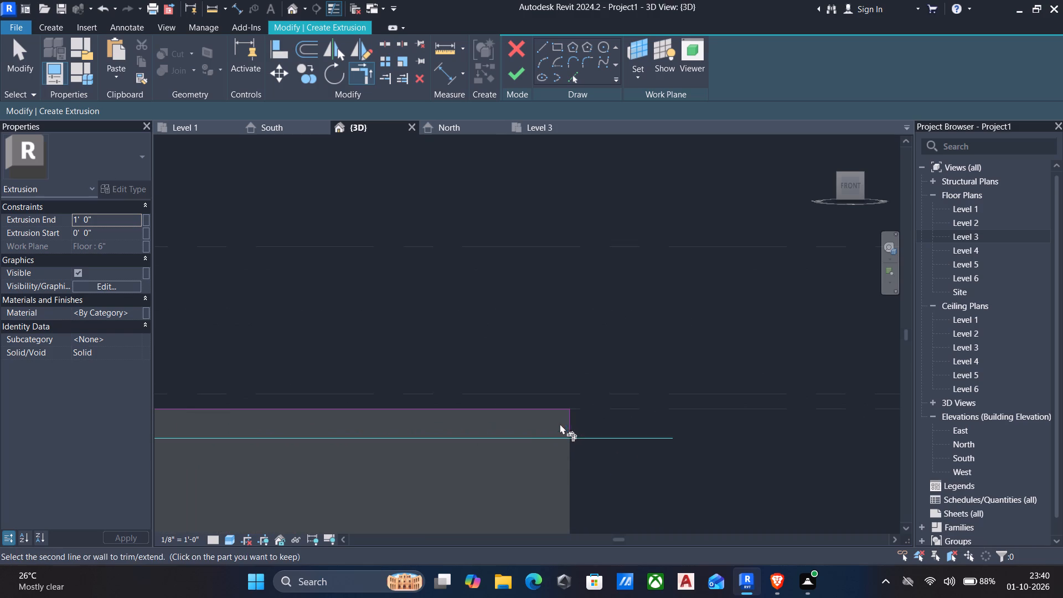
pyautogui.click(540, 436)
pyautogui.click(565, 420)
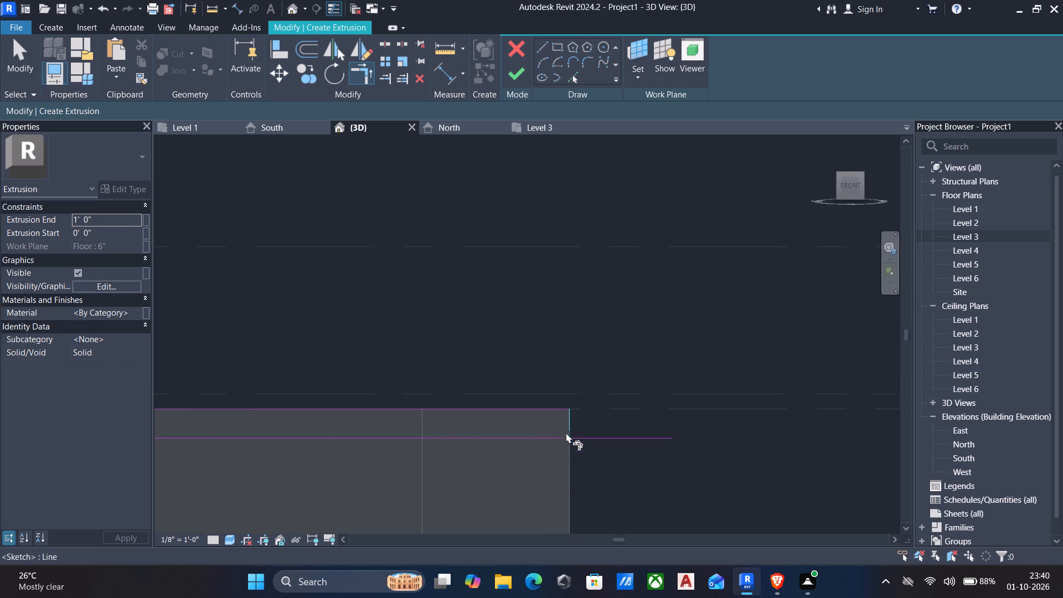
pyautogui.click(559, 439)
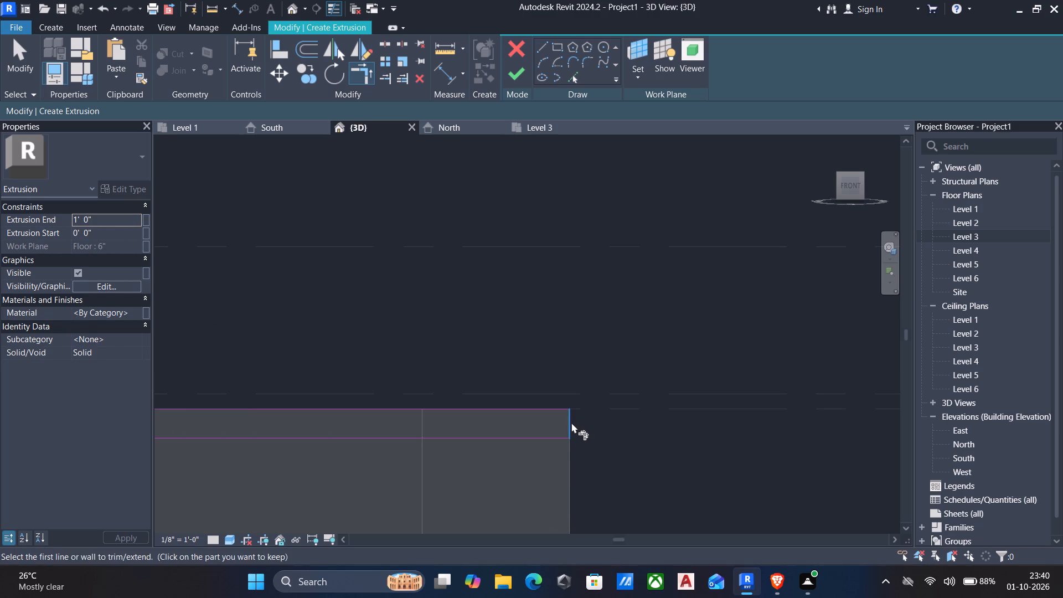
pyautogui.click(570, 423)
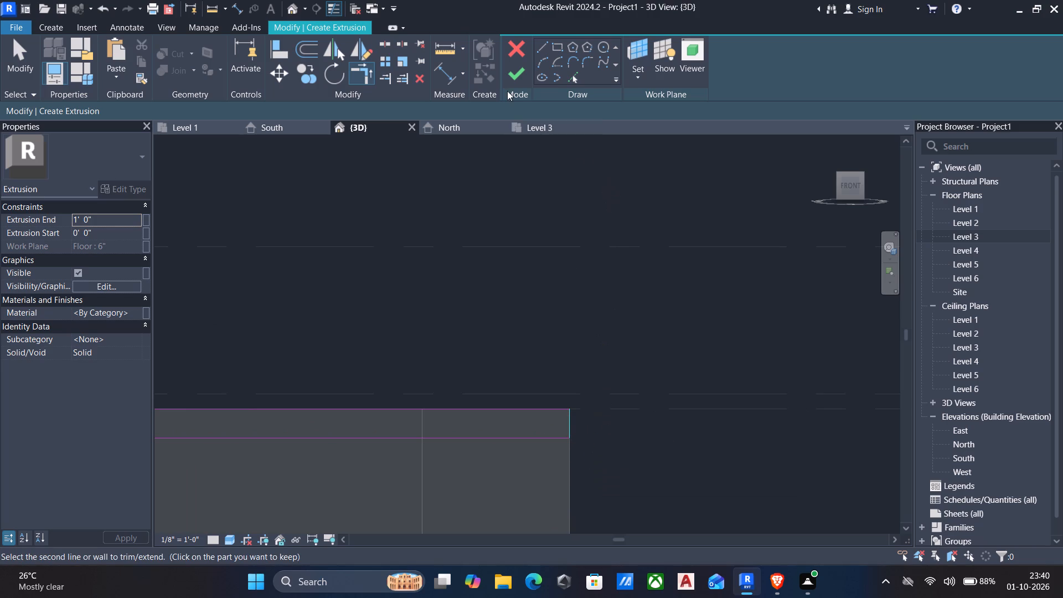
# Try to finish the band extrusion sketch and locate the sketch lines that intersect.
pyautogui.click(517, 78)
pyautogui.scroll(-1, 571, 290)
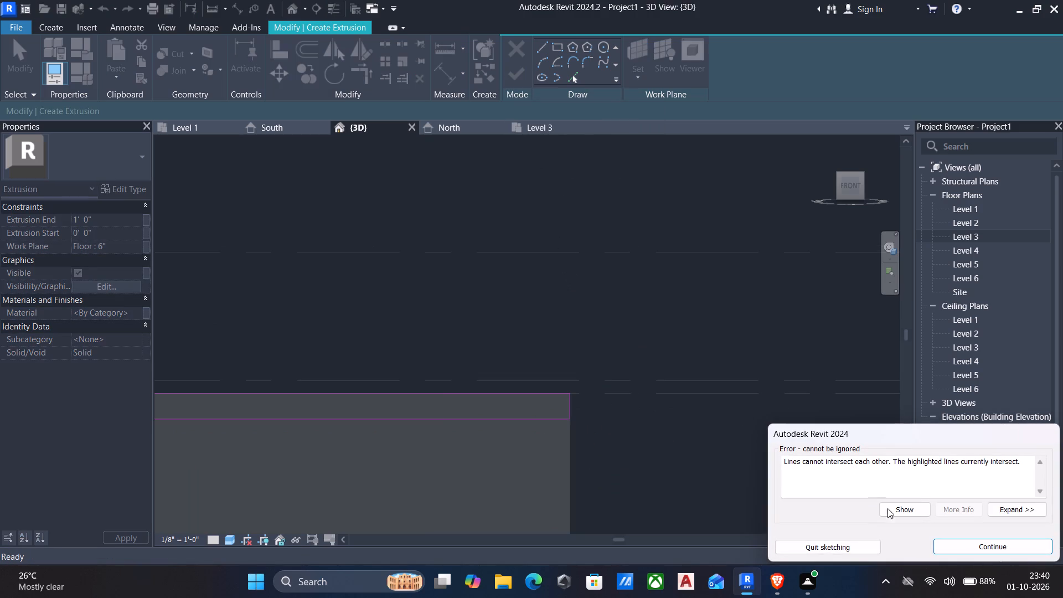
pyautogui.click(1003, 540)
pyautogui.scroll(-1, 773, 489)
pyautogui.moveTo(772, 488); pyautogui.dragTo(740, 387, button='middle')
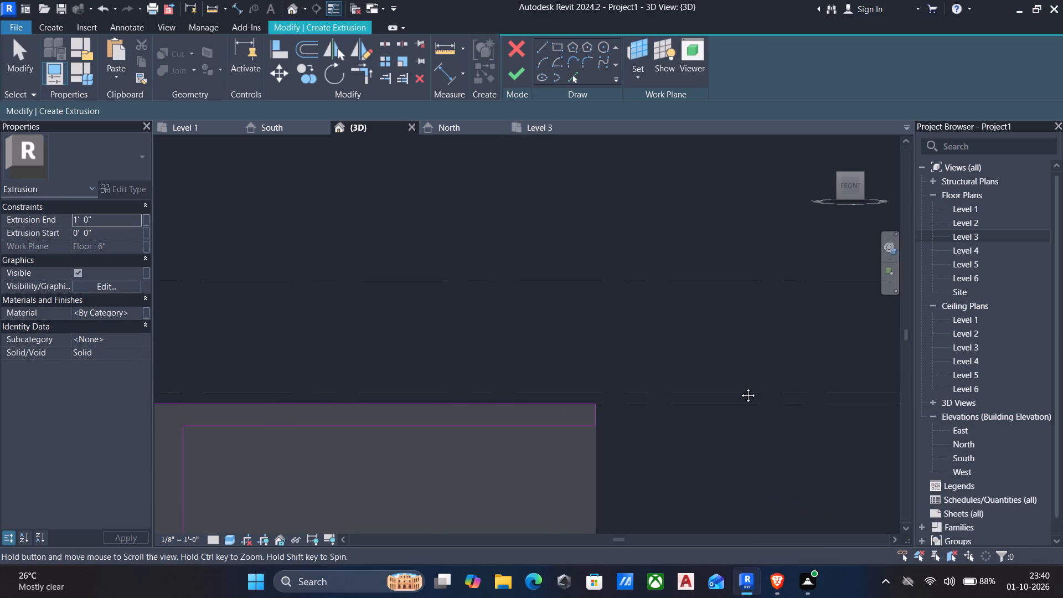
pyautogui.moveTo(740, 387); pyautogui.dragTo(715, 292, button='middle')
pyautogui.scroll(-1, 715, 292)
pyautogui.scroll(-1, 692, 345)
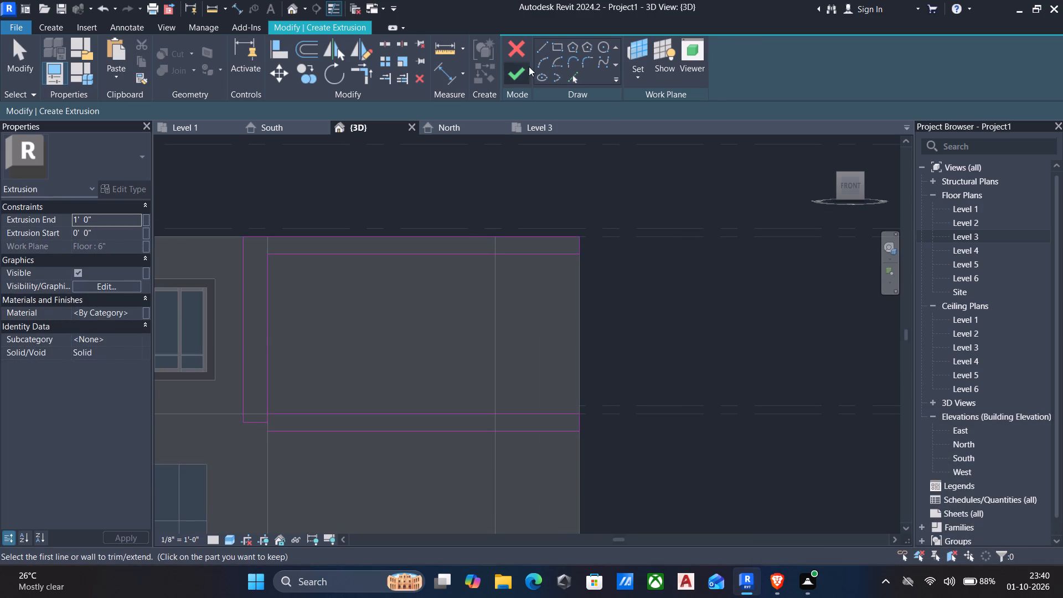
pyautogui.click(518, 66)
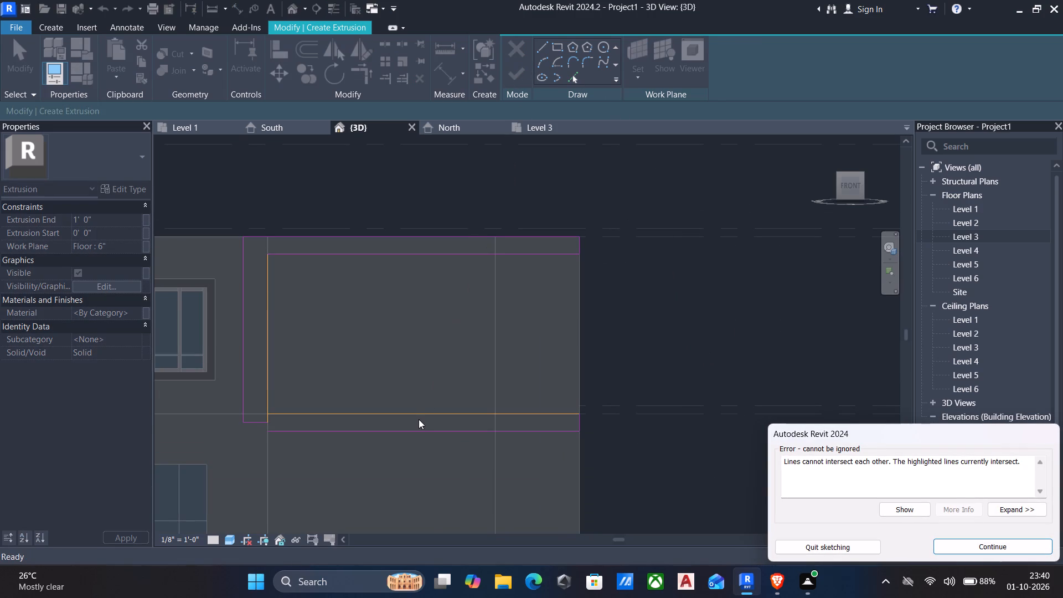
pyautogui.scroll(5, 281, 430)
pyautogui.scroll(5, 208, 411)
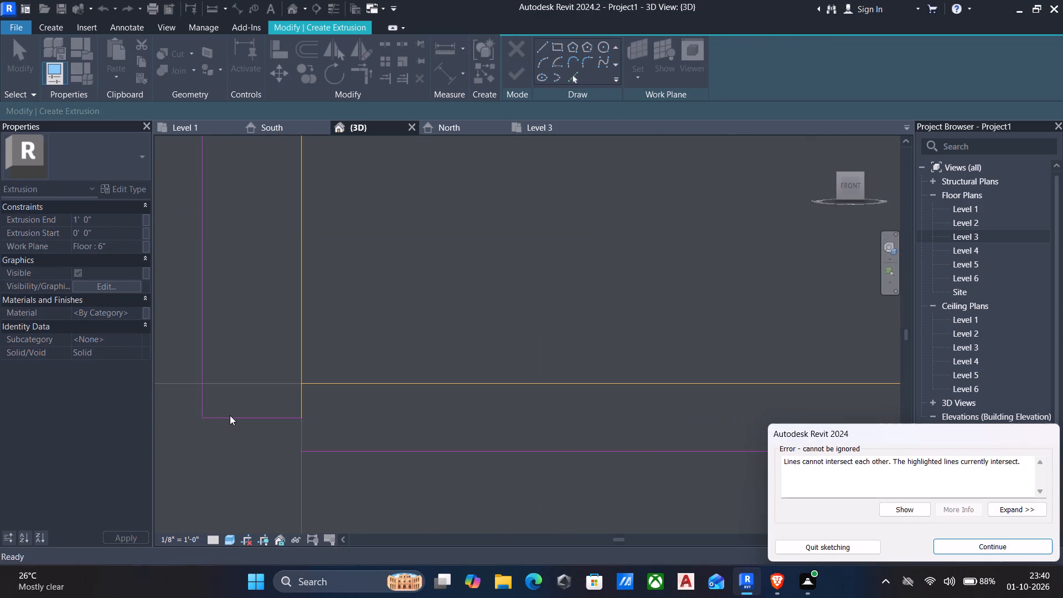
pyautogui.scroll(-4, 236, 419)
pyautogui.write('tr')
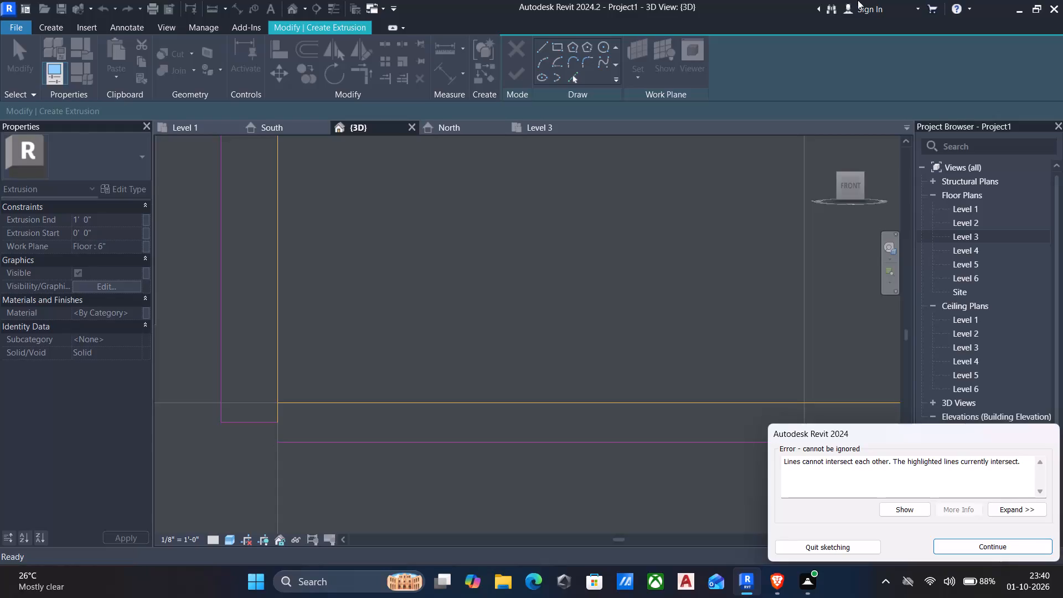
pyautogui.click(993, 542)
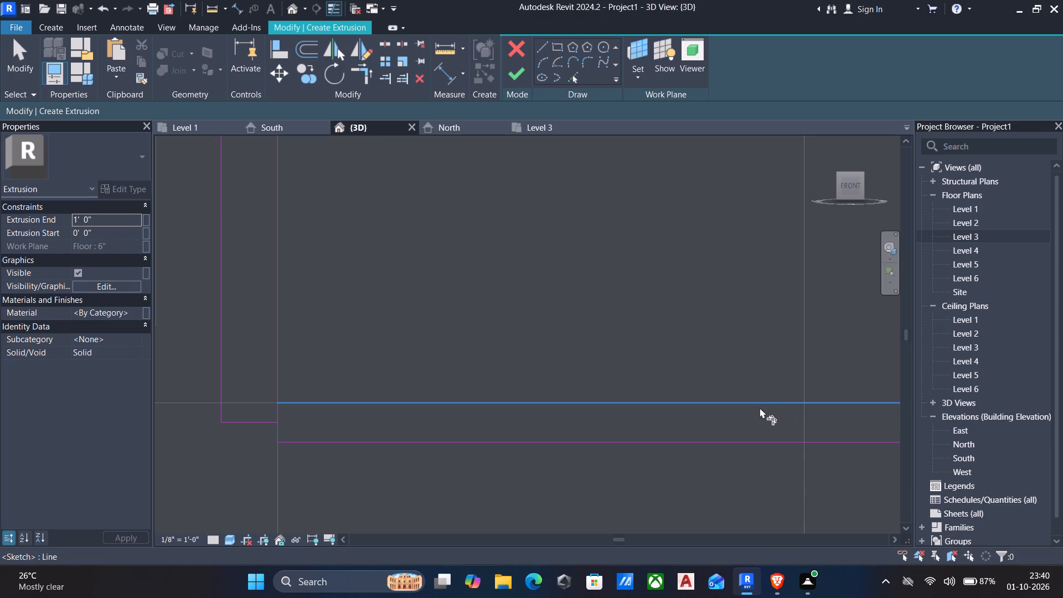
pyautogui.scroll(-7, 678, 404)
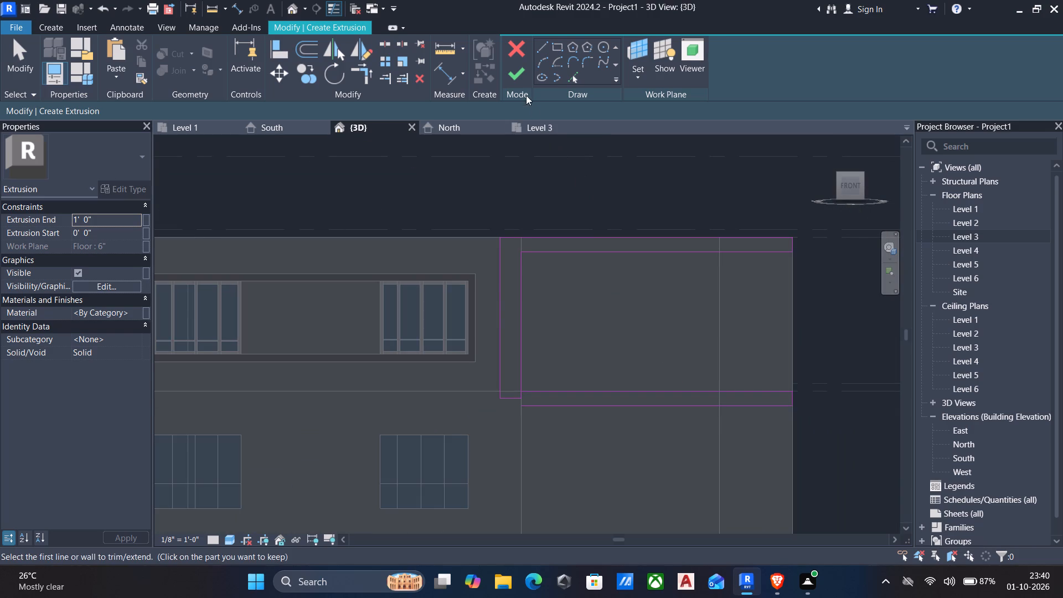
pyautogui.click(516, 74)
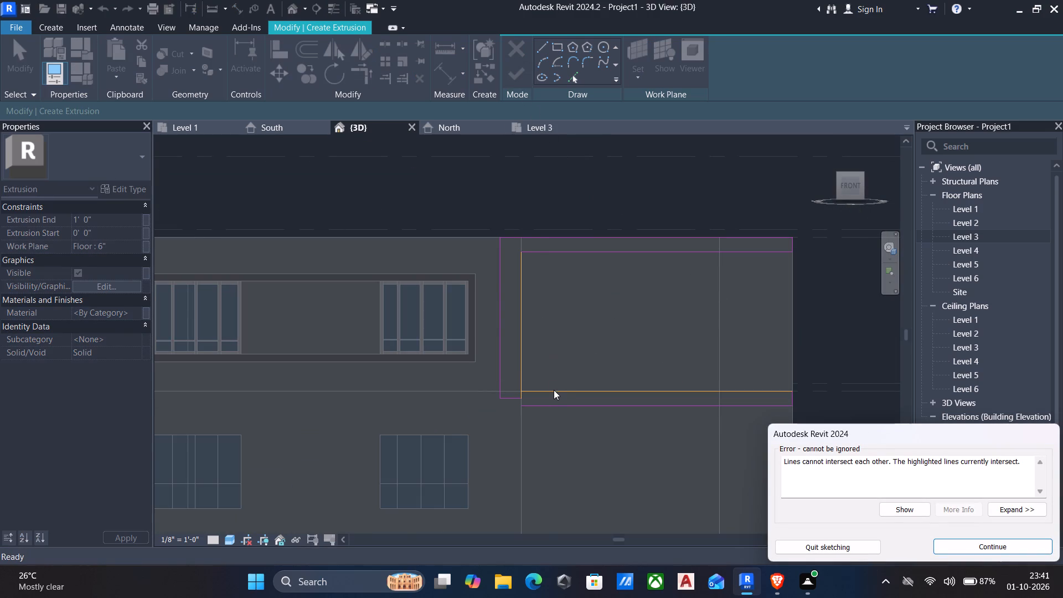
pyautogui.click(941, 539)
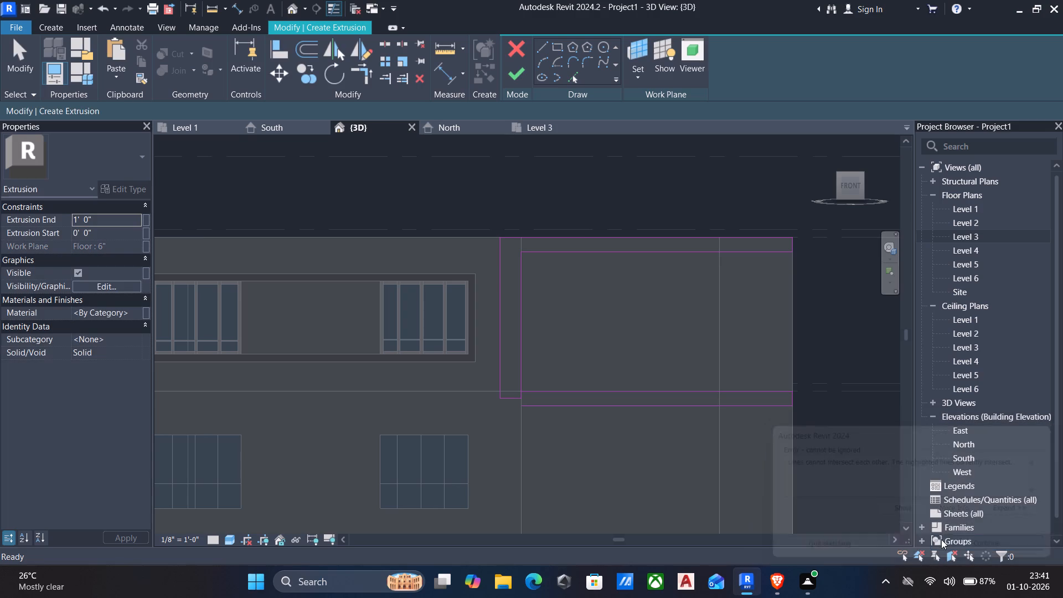
# Trim the floor-level line to the inner vertical edge, and join the offset line below it to the outer vertical edge.
pyautogui.write('tr')
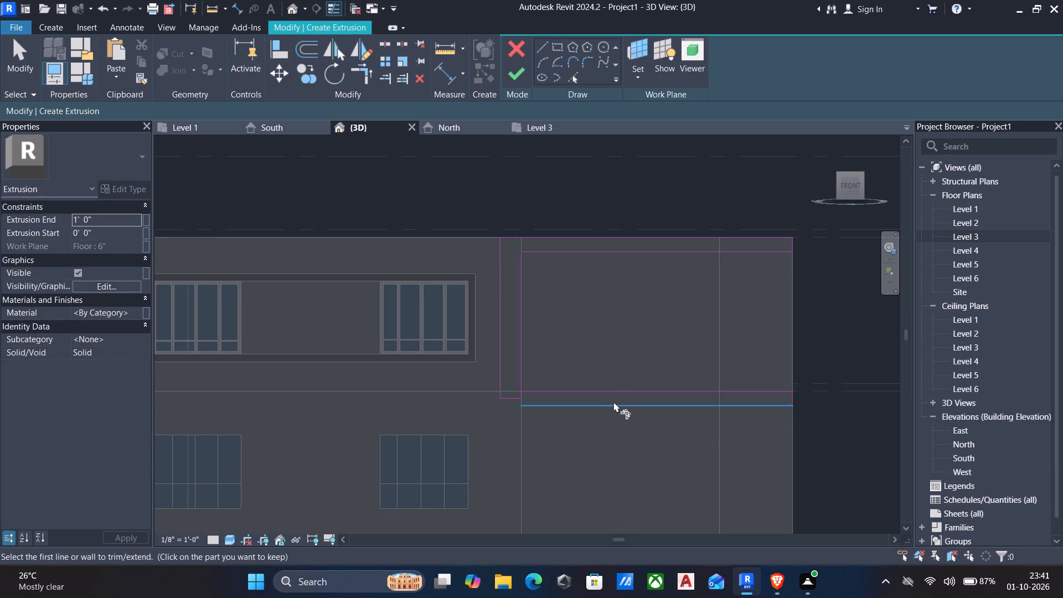
pyautogui.click(605, 390)
pyautogui.click(524, 352)
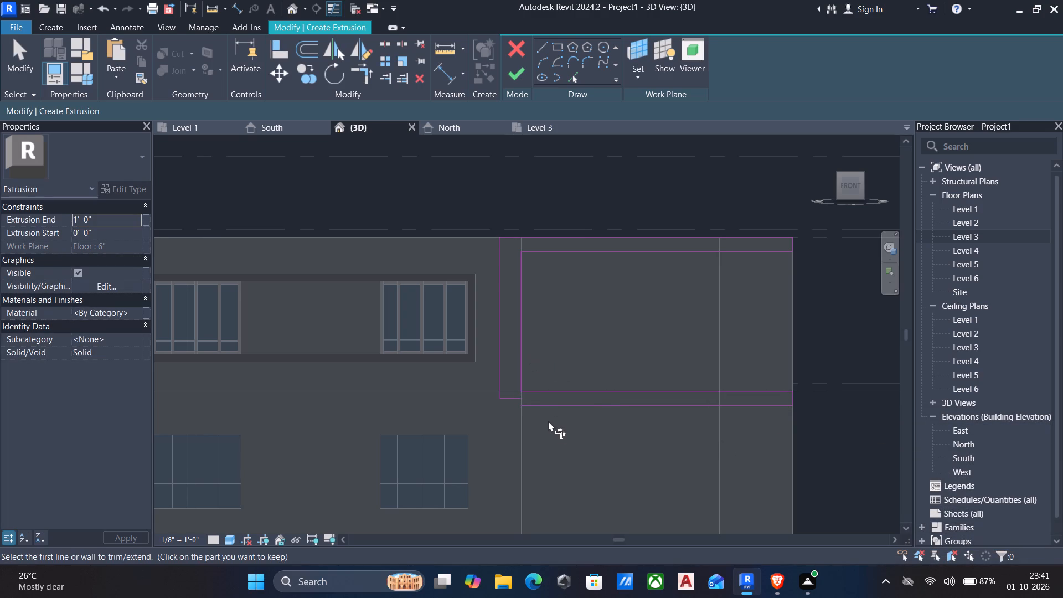
pyautogui.scroll(2, 544, 411)
pyautogui.click(544, 411)
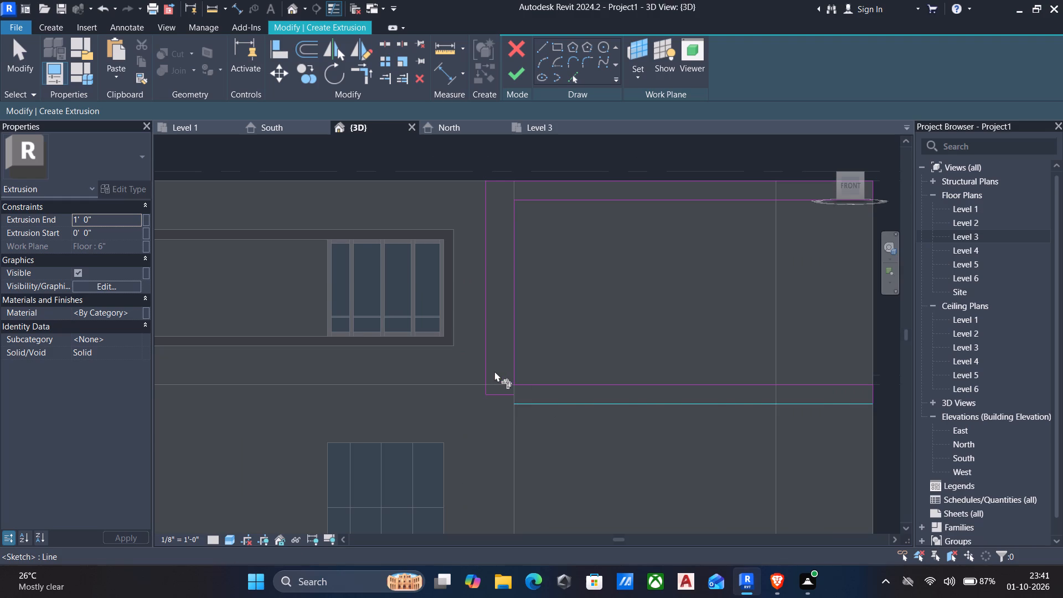
pyautogui.click(492, 375)
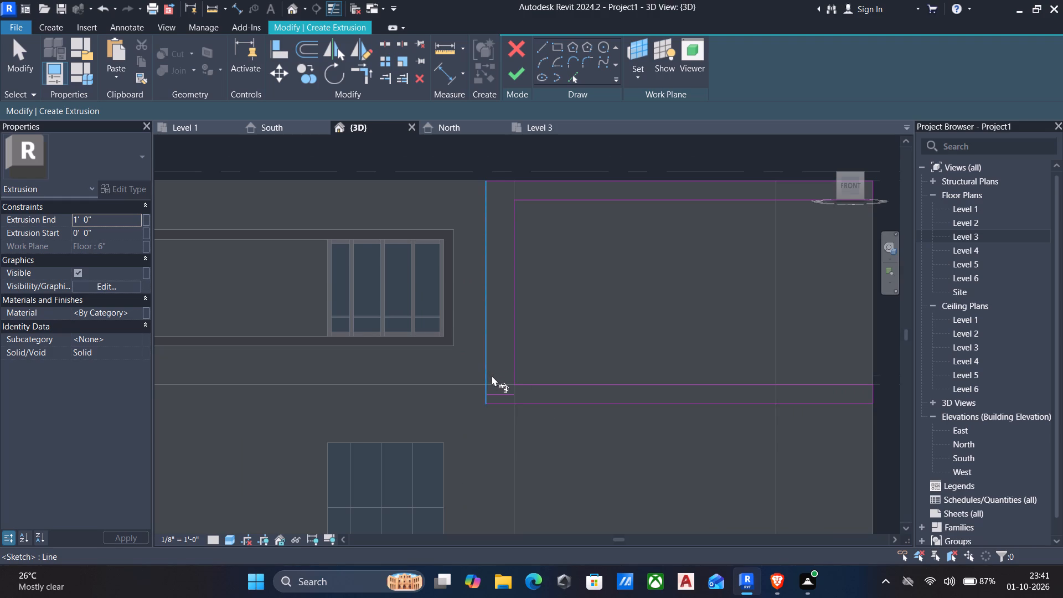
# Clean up the leftover short horizontal line between the inner and outer vertical edges at the band's lower corner.
pyautogui.scroll(7, 513, 396)
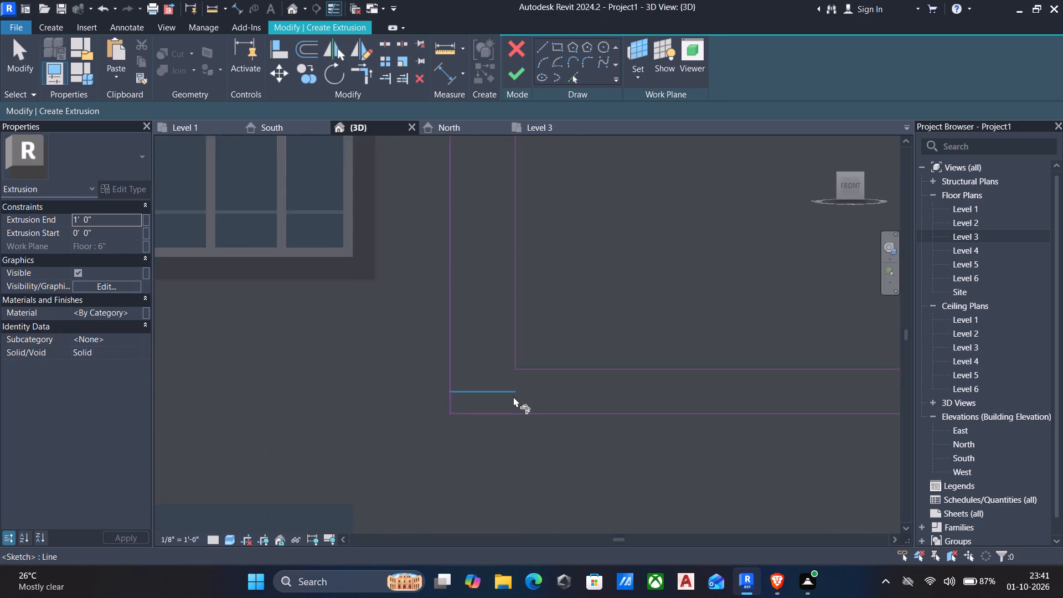
pyautogui.scroll(1, 513, 396)
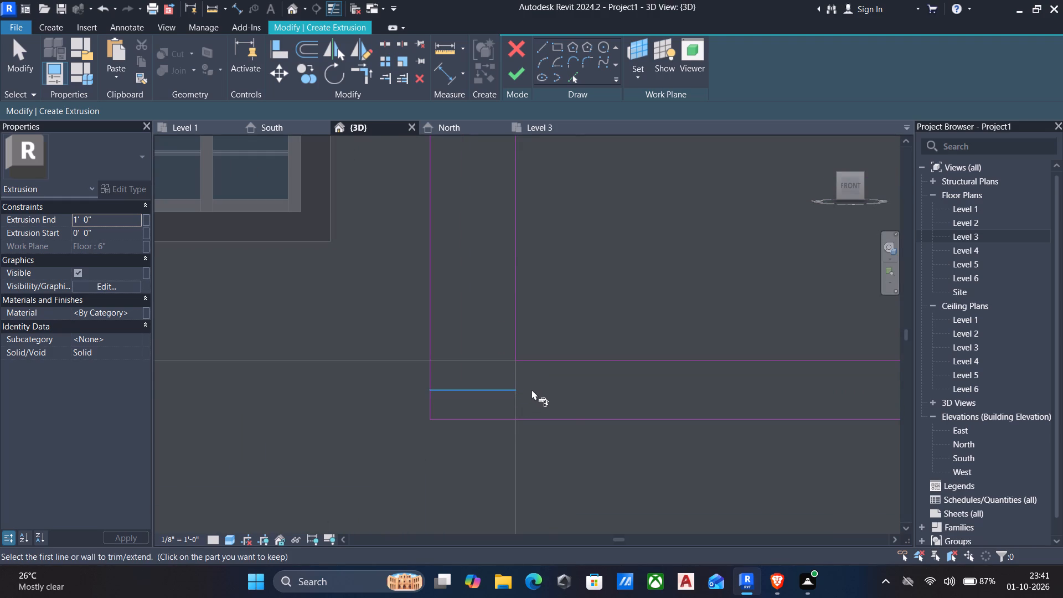
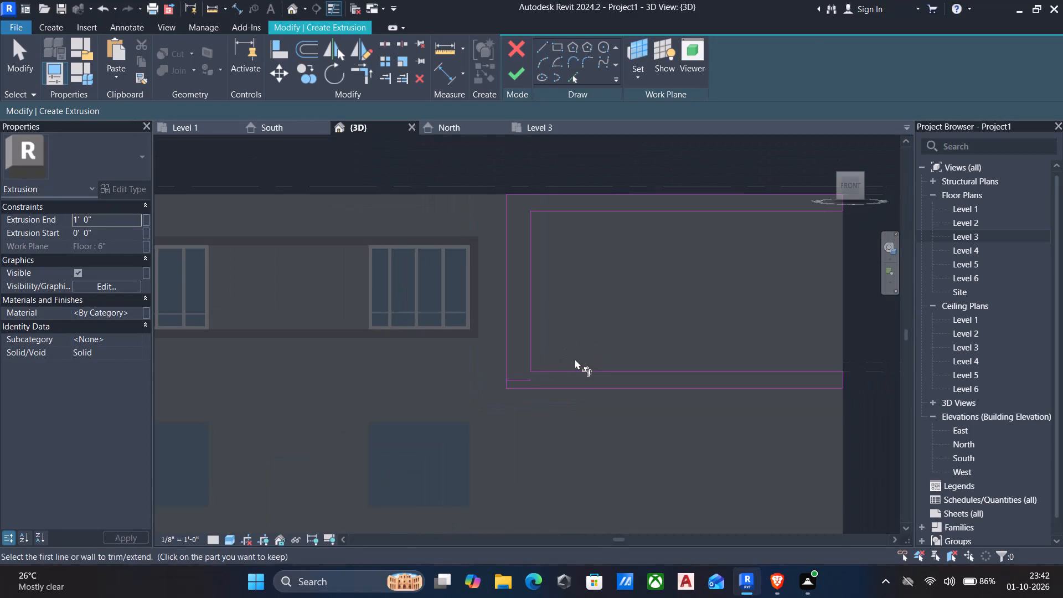
# Delete the short leftover line at the band's lower corner and finish the extrusion sketch.
pyautogui.scroll(4, 510, 386)
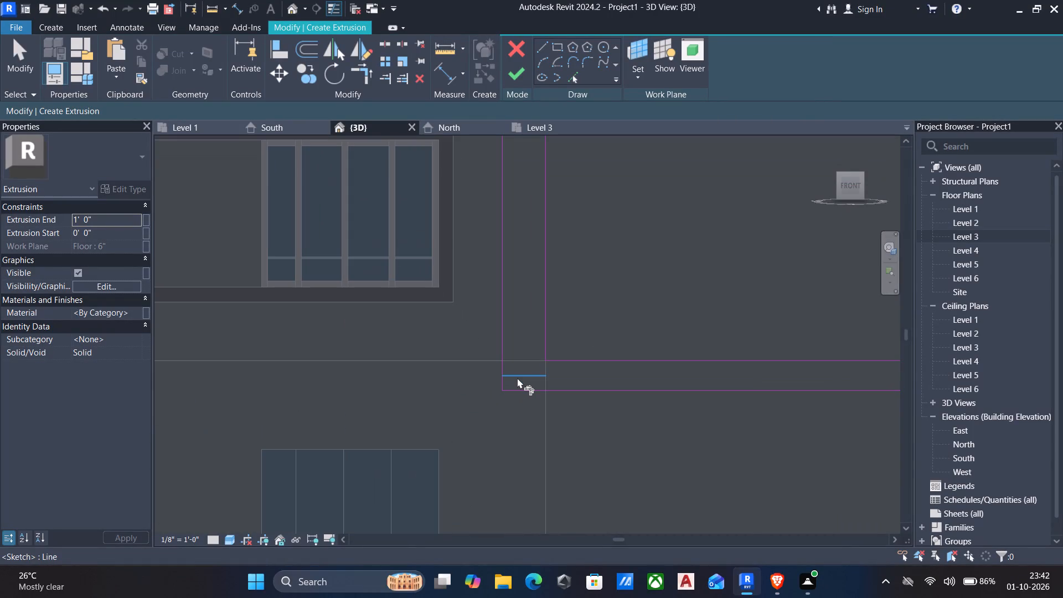
pyautogui.press('Escape')
pyautogui.press('`')
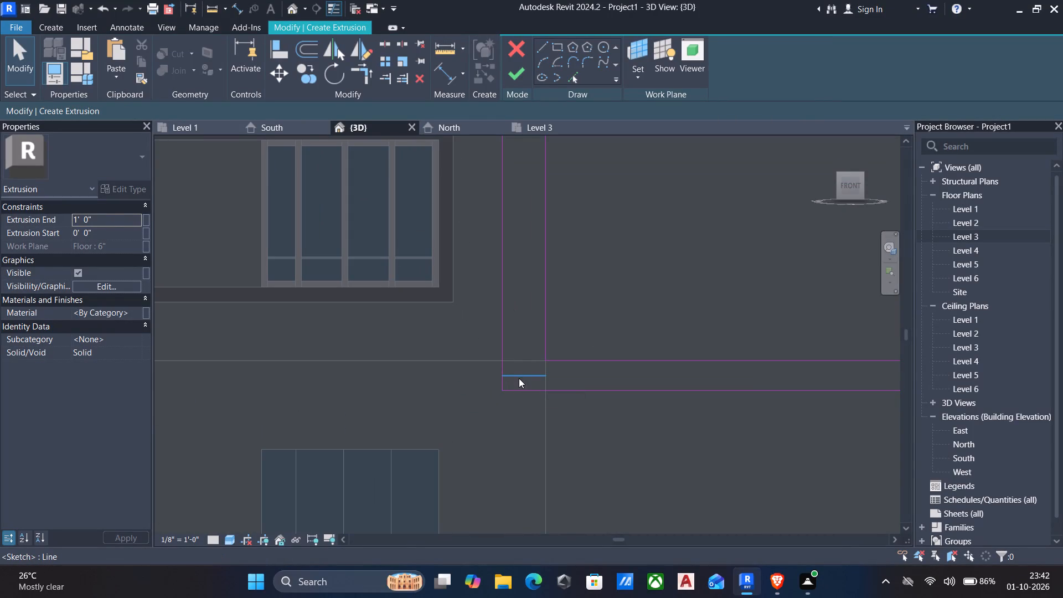
pyautogui.click(519, 378)
pyautogui.press('Delete')
pyautogui.scroll(-3, 613, 388)
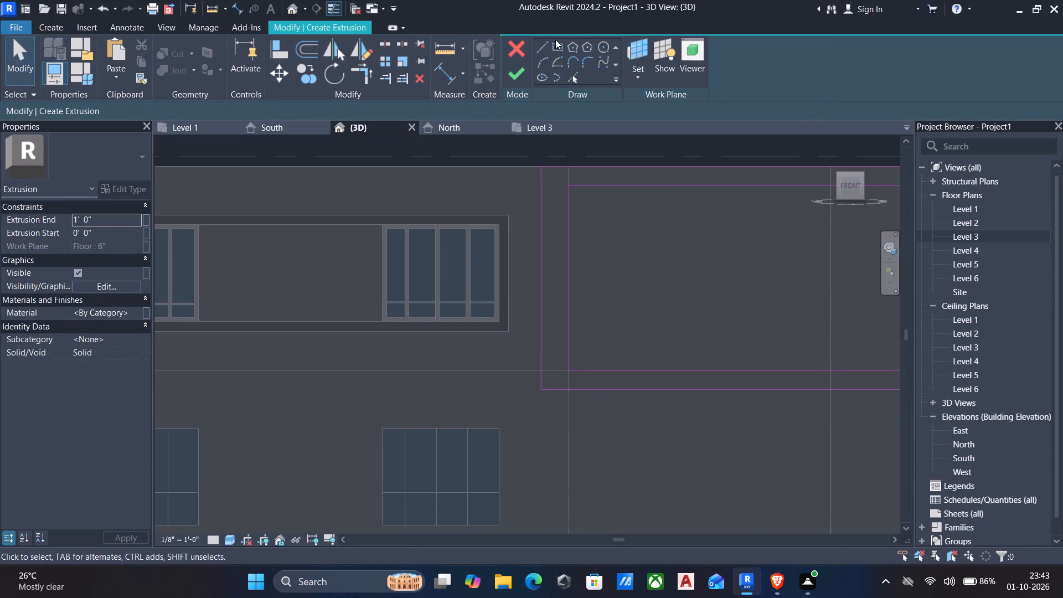
pyautogui.click(513, 74)
# Stretch the band extrusion's upper and lower arms slightly past the building's far edge and finish the in-place model.
pyautogui.scroll(-3, 603, 260)
pyautogui.moveTo(603, 282); pyautogui.dragTo(563, 297, button='middle')
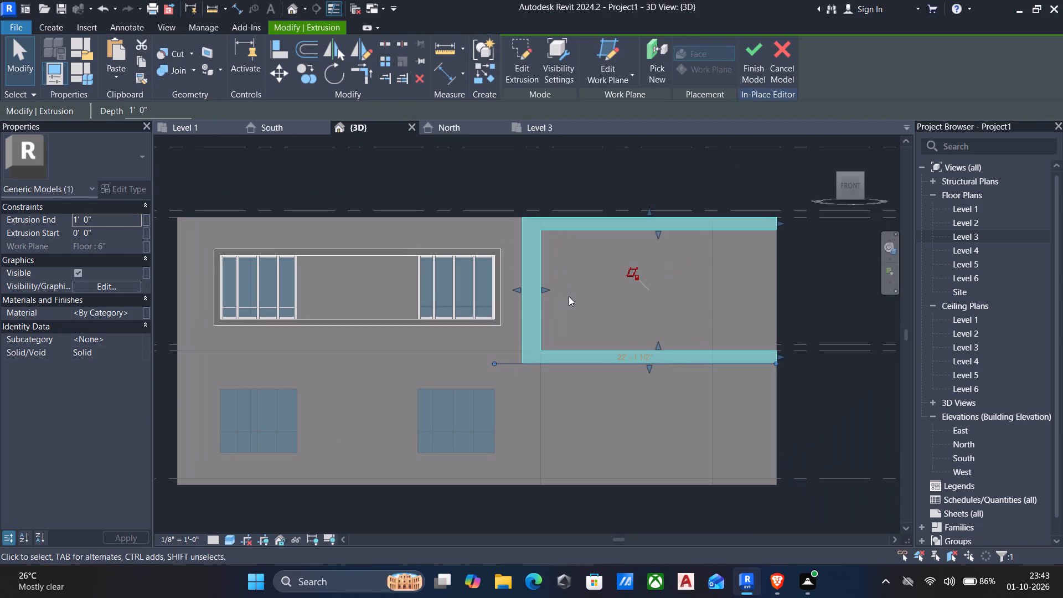
pyautogui.scroll(-2, 534, 326)
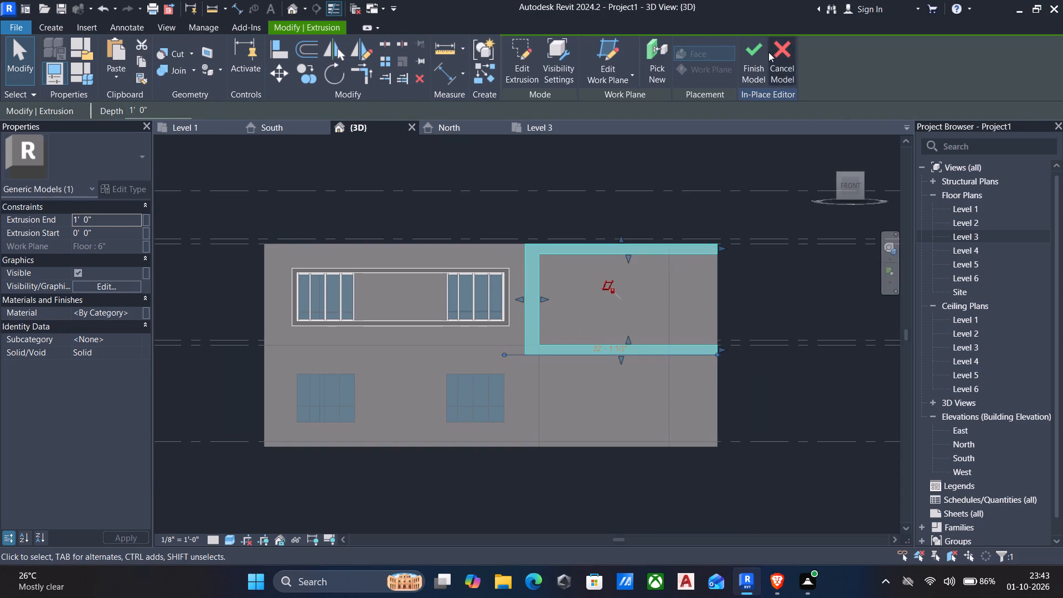
pyautogui.scroll(-2, 781, 107)
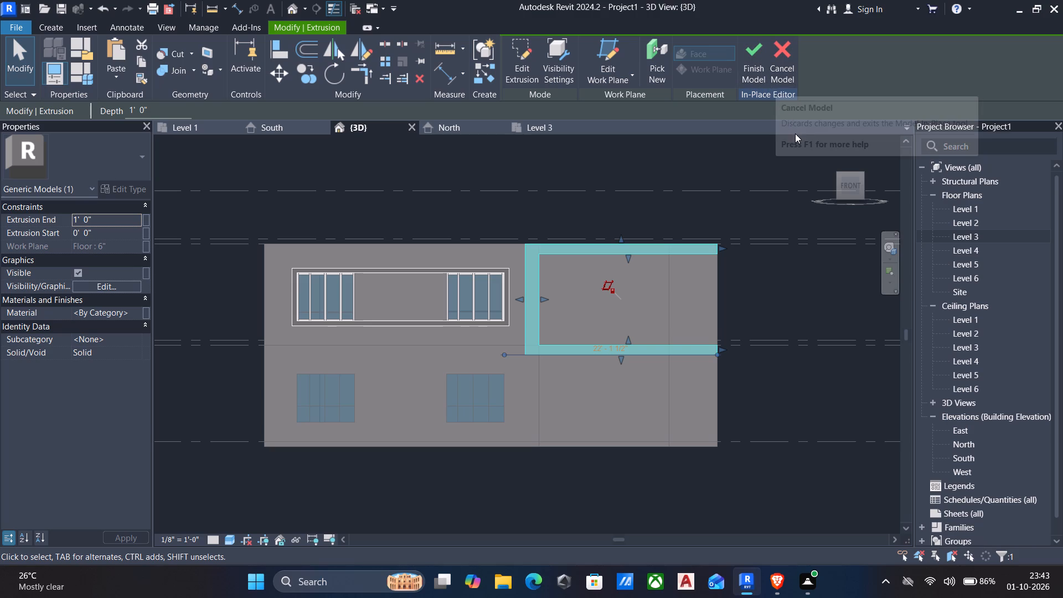
pyautogui.keyDown('shift'); pyautogui.moveTo(795, 134); pyautogui.dragTo(670, 276, button='middle'); pyautogui.keyUp('shift')
pyautogui.scroll(-3, 669, 283)
pyautogui.keyDown('shift'); pyautogui.moveTo(689, 293); pyautogui.dragTo(595, 396, button='middle'); pyautogui.keyUp('shift')
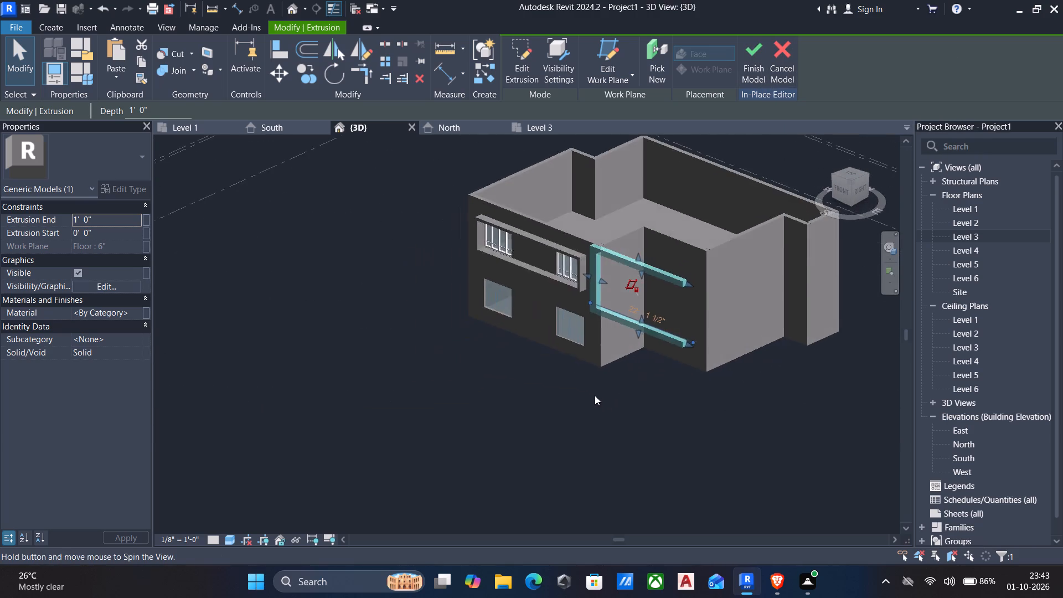
pyautogui.scroll(4, 622, 344)
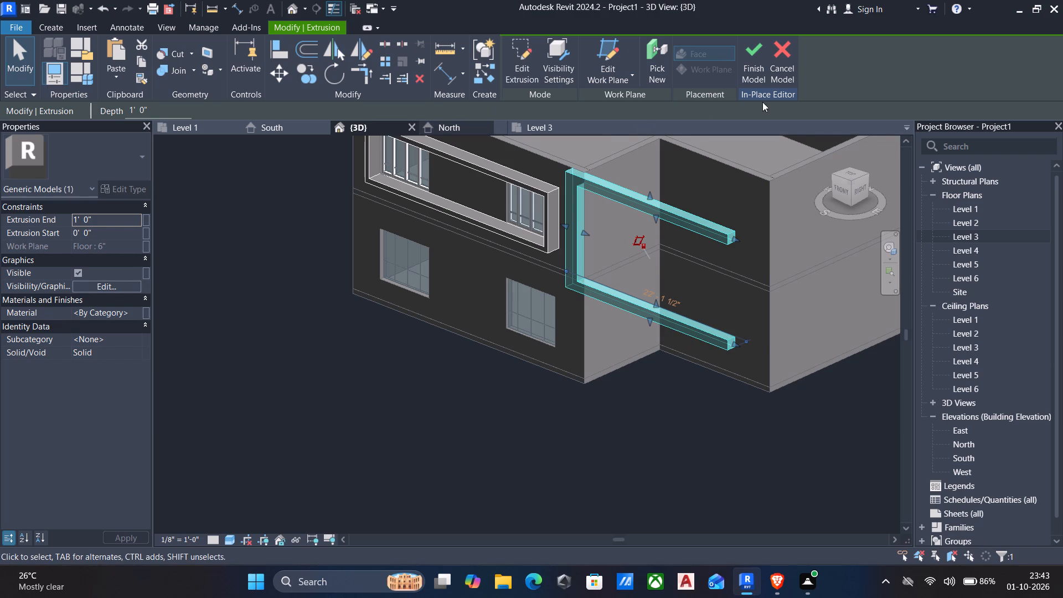
pyautogui.click(842, 198)
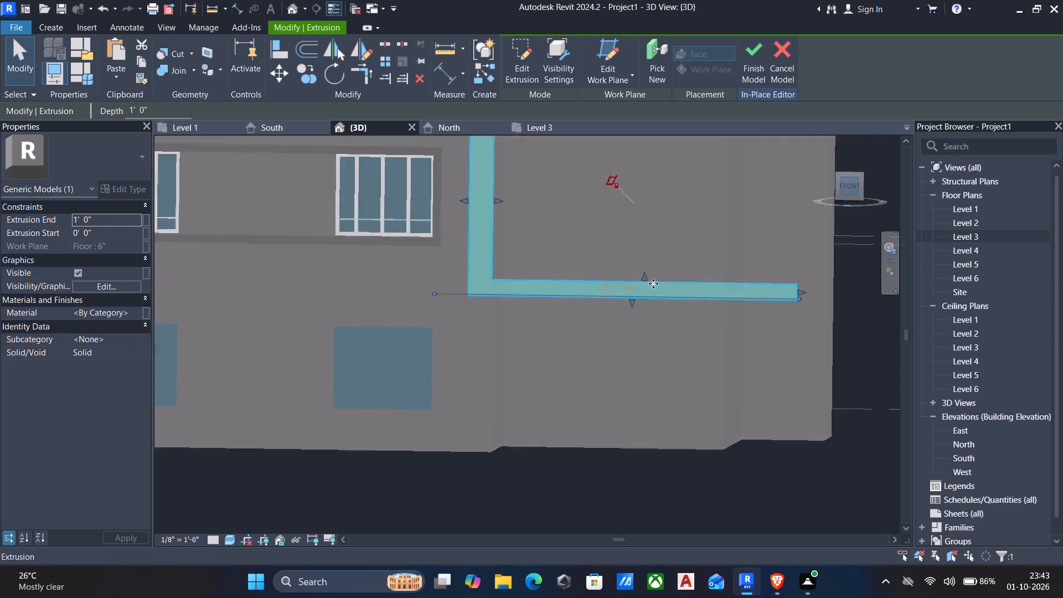
pyautogui.scroll(4, 693, 292)
pyautogui.scroll(-7, 699, 313)
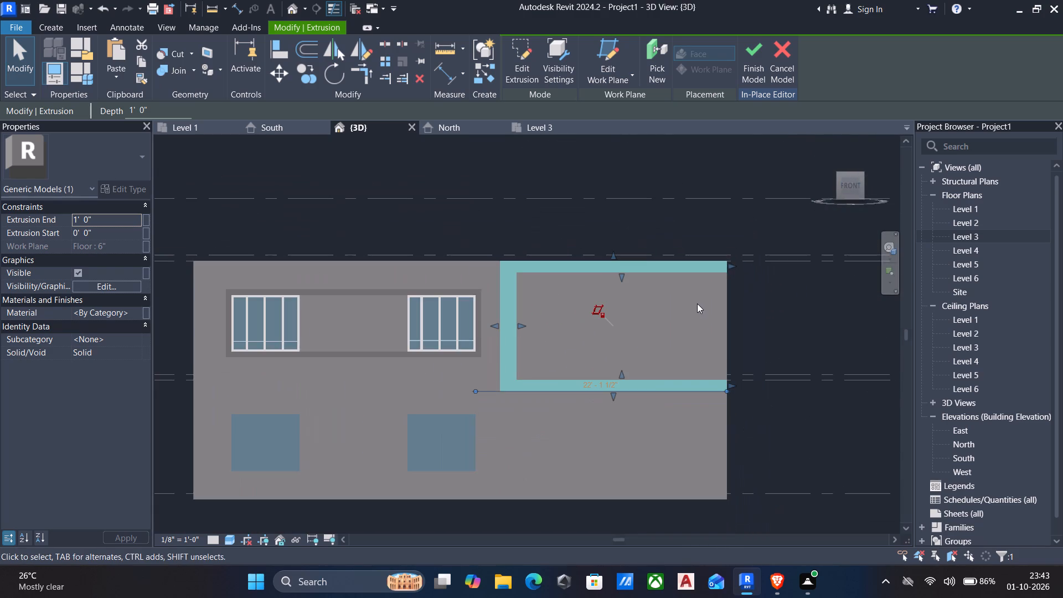
pyautogui.moveTo(729, 267); pyautogui.dragTo(736, 265)
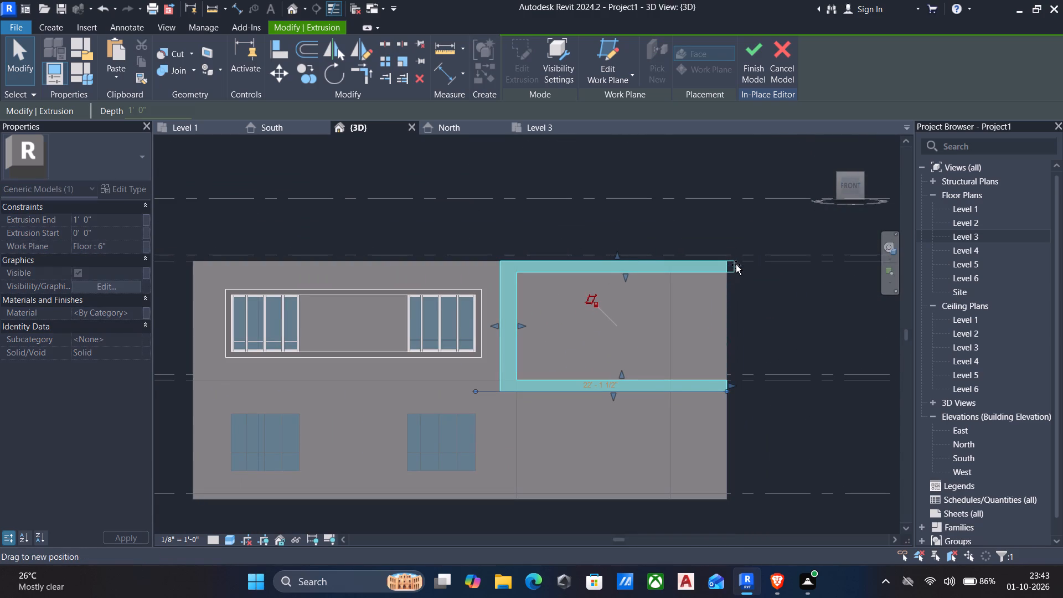
pyautogui.moveTo(736, 265); pyautogui.dragTo(740, 264)
pyautogui.moveTo(730, 383); pyautogui.dragTo(739, 380)
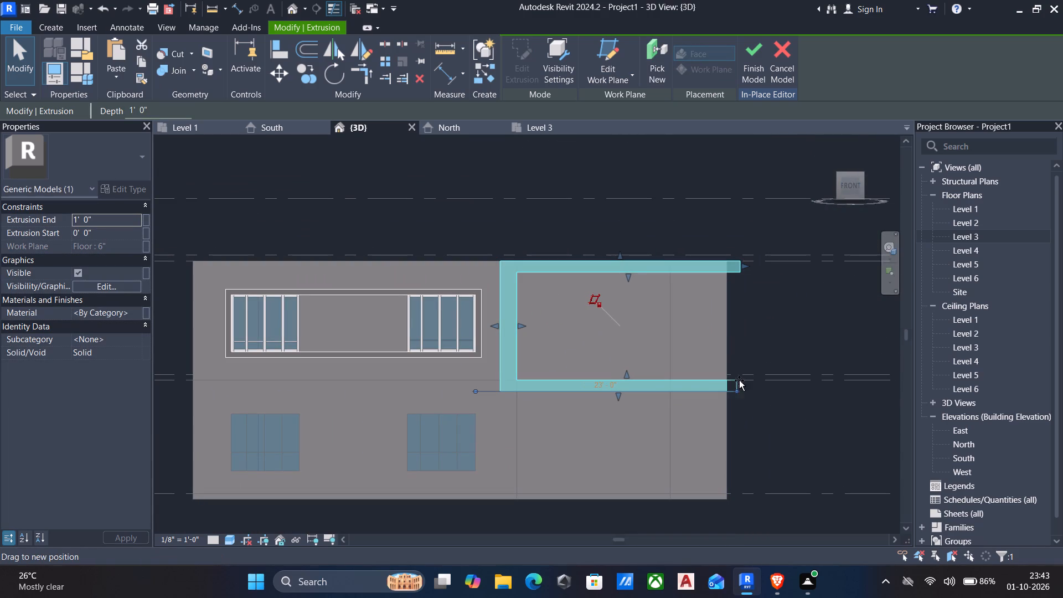
pyautogui.moveTo(739, 380); pyautogui.dragTo(744, 378)
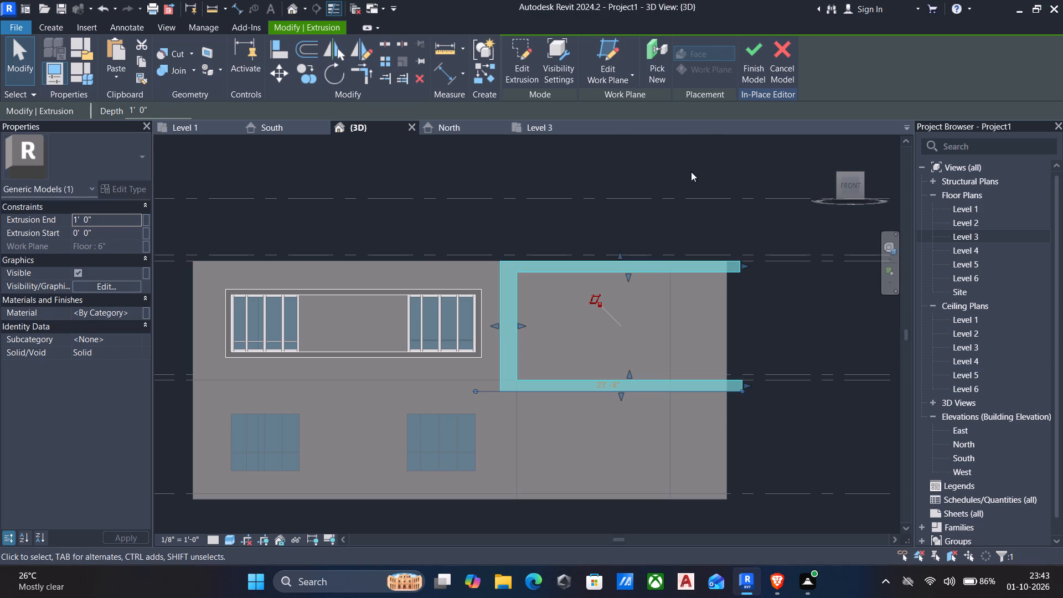
pyautogui.click(751, 66)
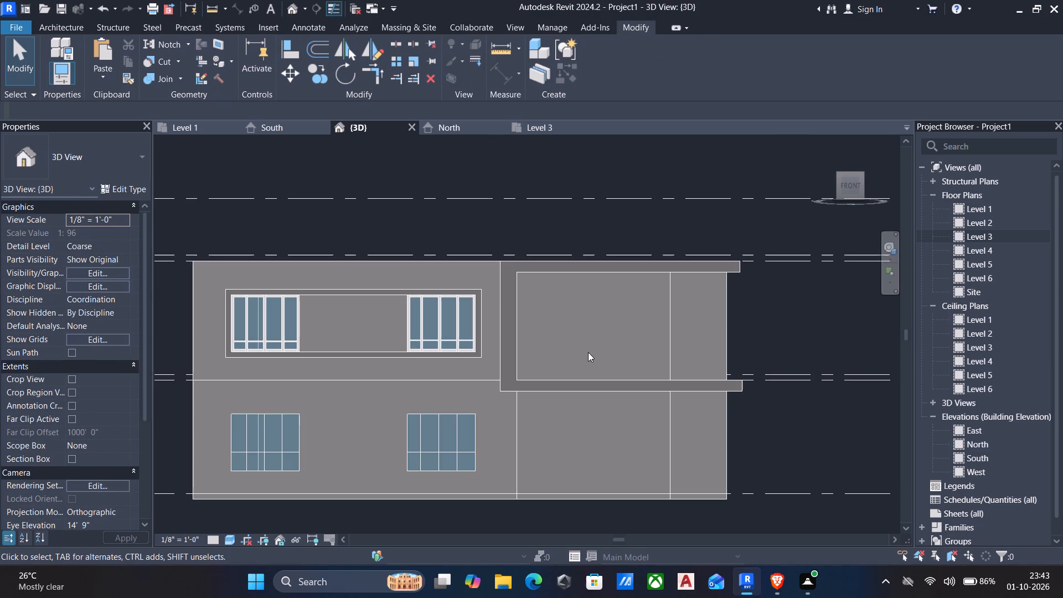
# Edit the Level 2 floor's boundary in the Level 3 plan, deleting the two sketch lines along the recessed front corner.
pyautogui.scroll(1, 594, 354)
pyautogui.keyDown('shift'); pyautogui.moveTo(594, 355); pyautogui.dragTo(374, 508, button='middle'); pyautogui.keyUp('shift')
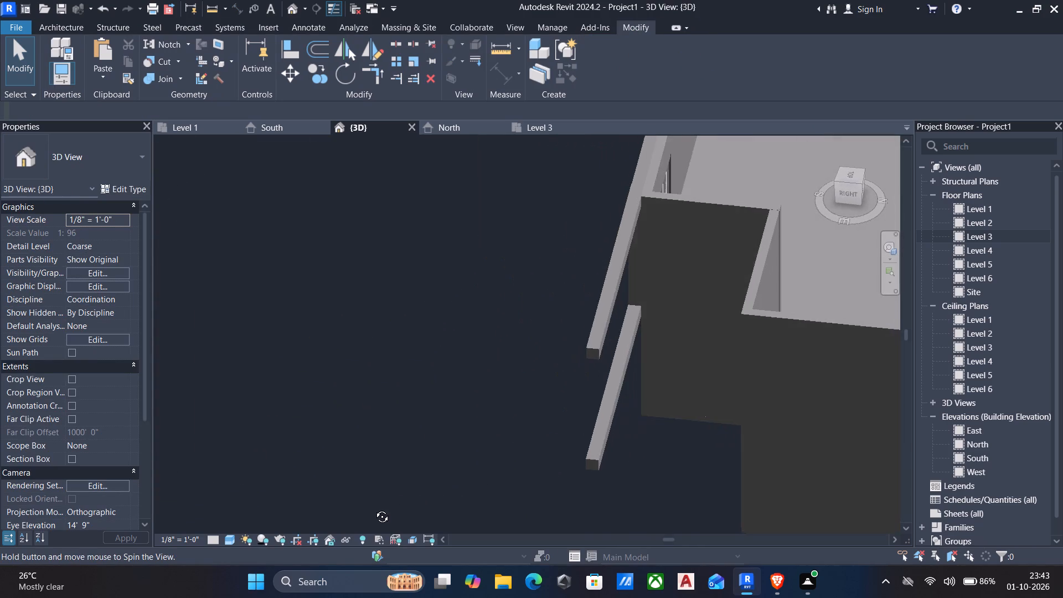
pyautogui.keyDown('shift'); pyautogui.moveTo(374, 508); pyautogui.dragTo(567, 445, button='middle'); pyautogui.keyUp('shift')
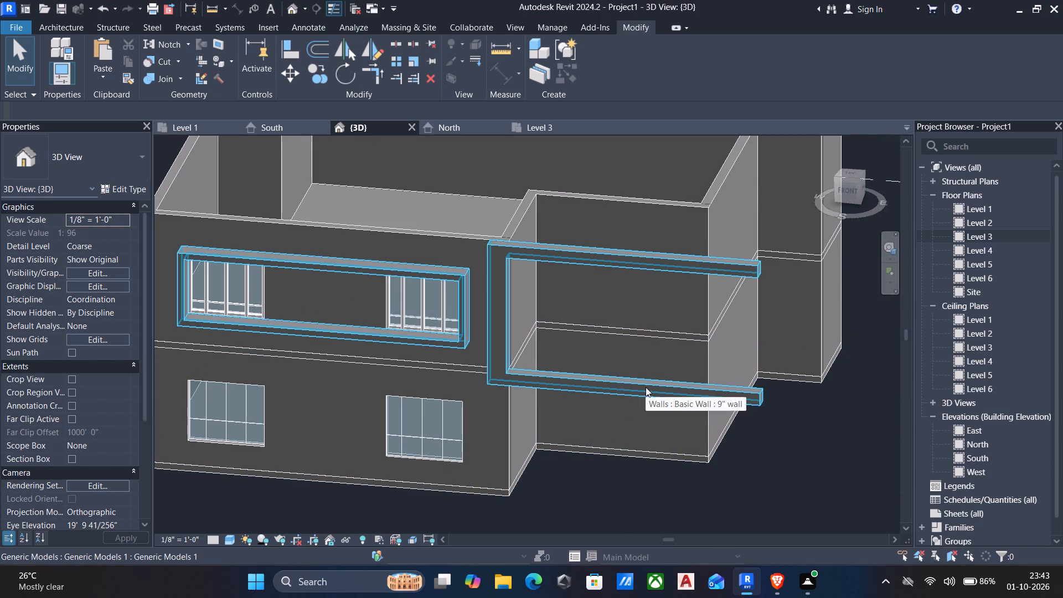
pyautogui.click(587, 330)
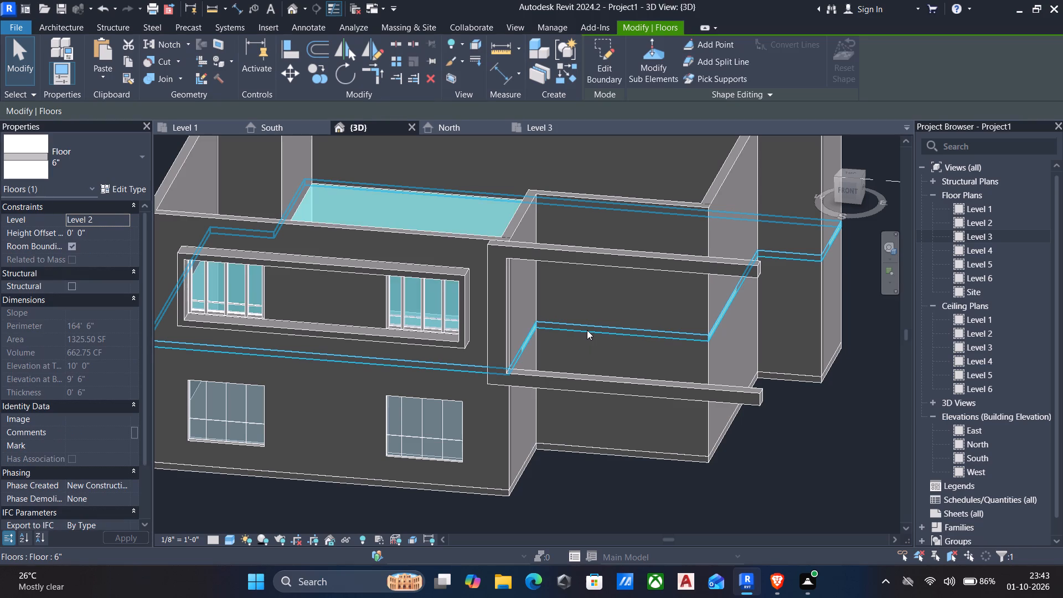
pyautogui.click(590, 70)
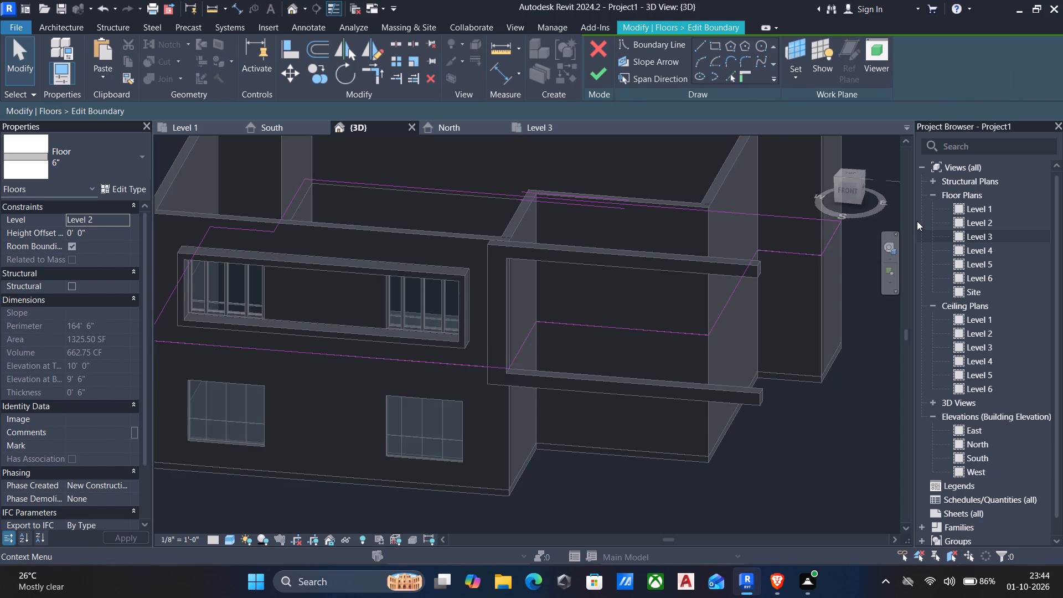
pyautogui.doubleClick(997, 235)
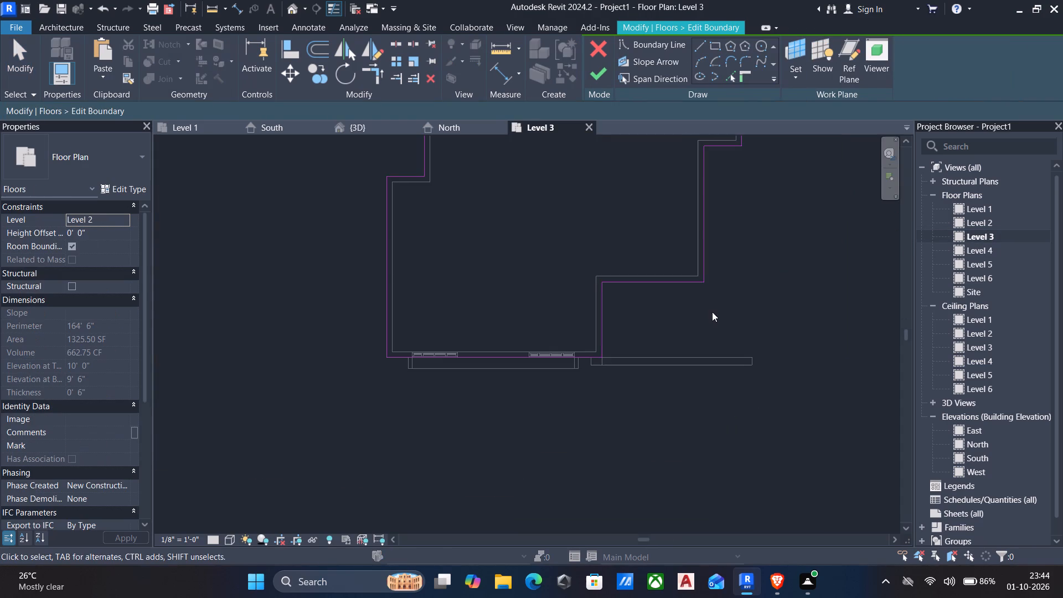
pyautogui.scroll(3, 673, 286)
pyautogui.click(667, 282)
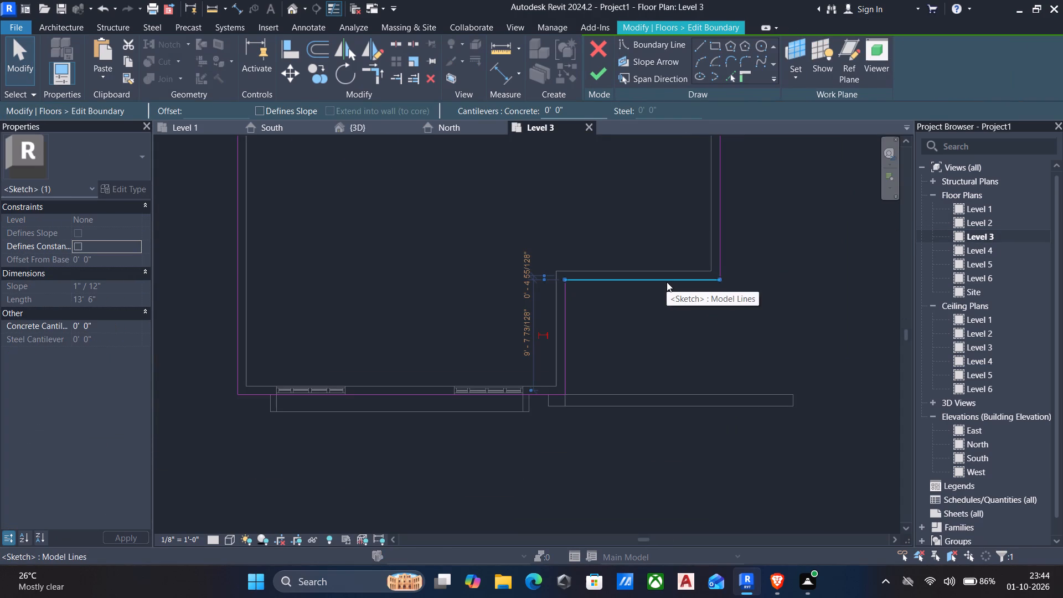
pyautogui.press('Delete')
pyautogui.click(567, 352)
pyautogui.press('Delete')
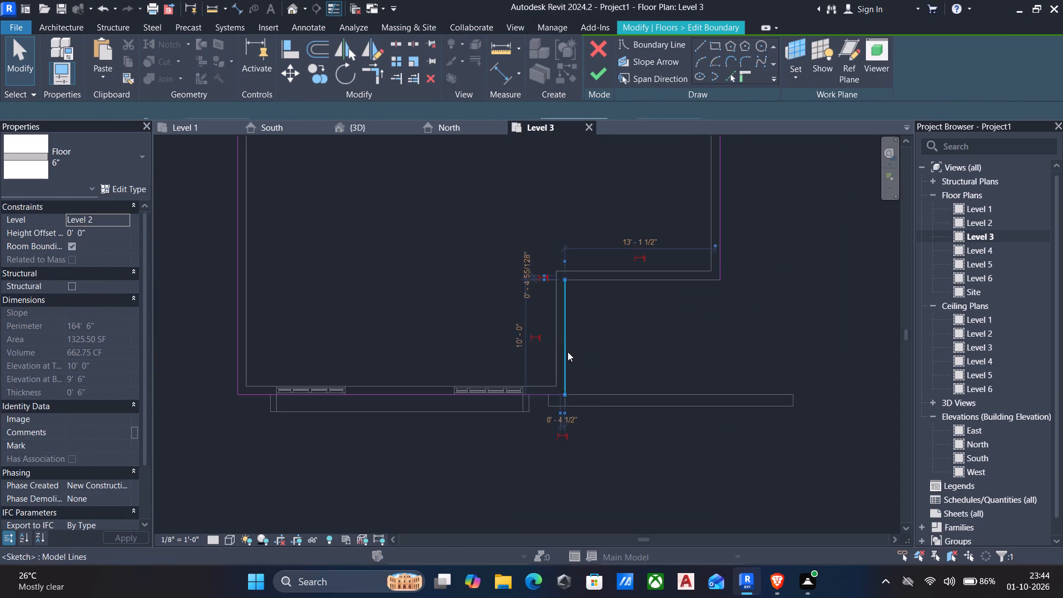
# Trim the floor's front and side boundary lines to a square corner and finish the boundary without attaching walls.
pyautogui.write('tr')
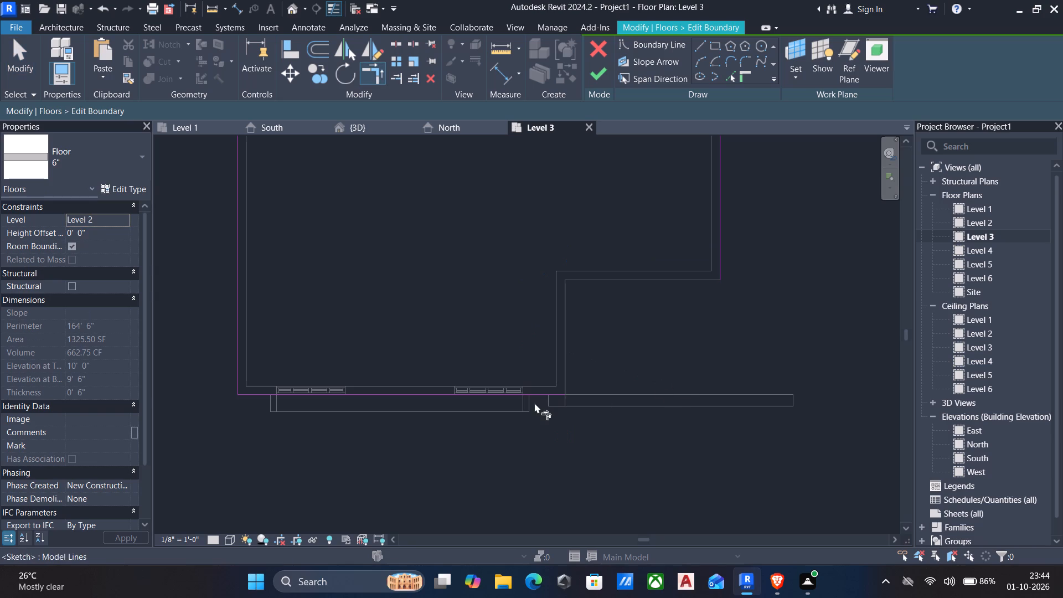
pyautogui.click(530, 394)
pyautogui.click(722, 263)
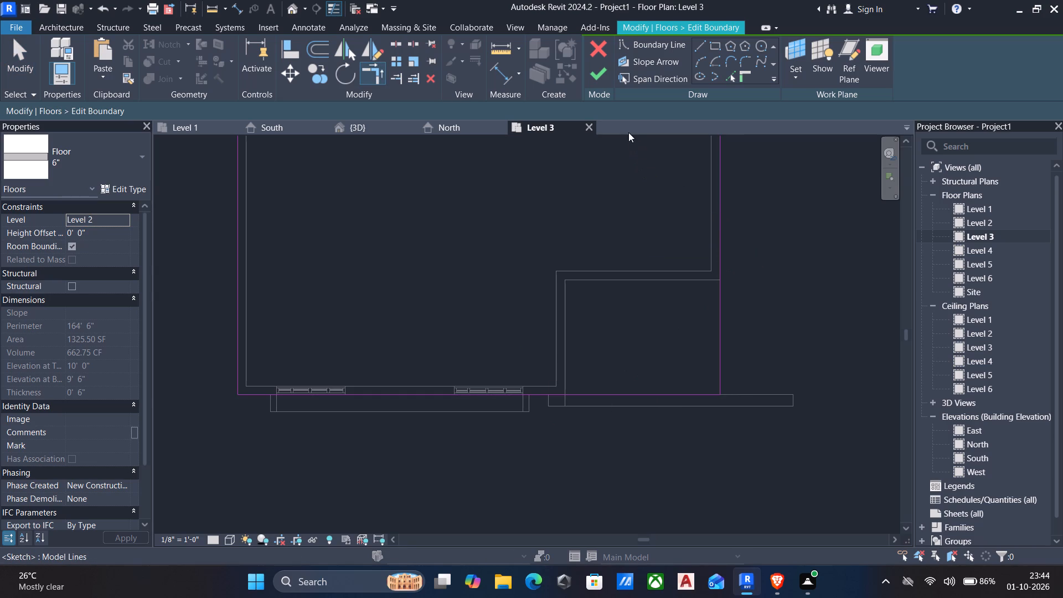
pyautogui.click(600, 80)
pyautogui.scroll(-1, 631, 280)
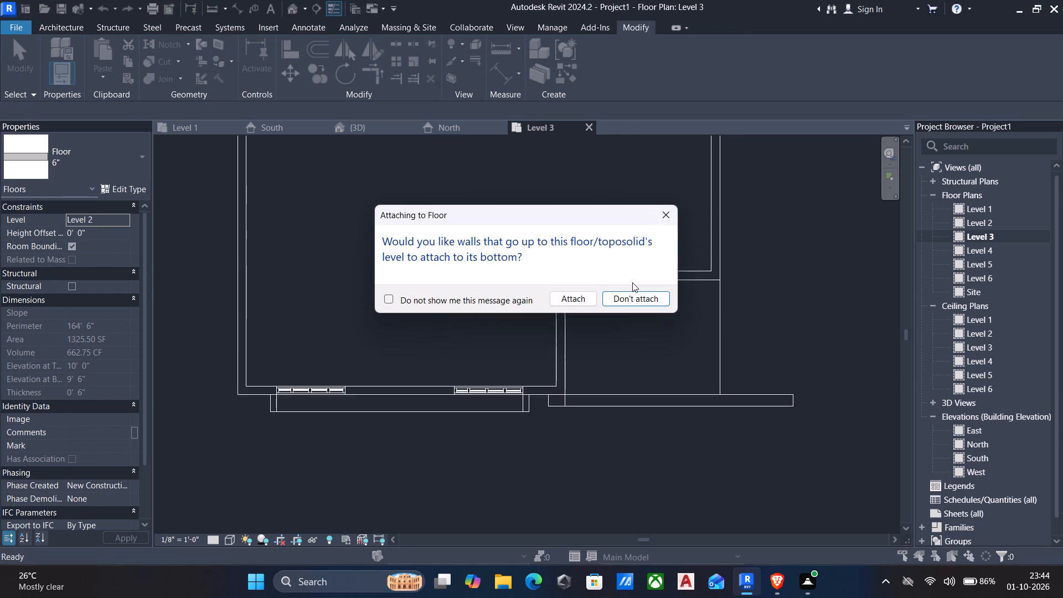
pyautogui.click(662, 216)
pyautogui.scroll(-3, 630, 257)
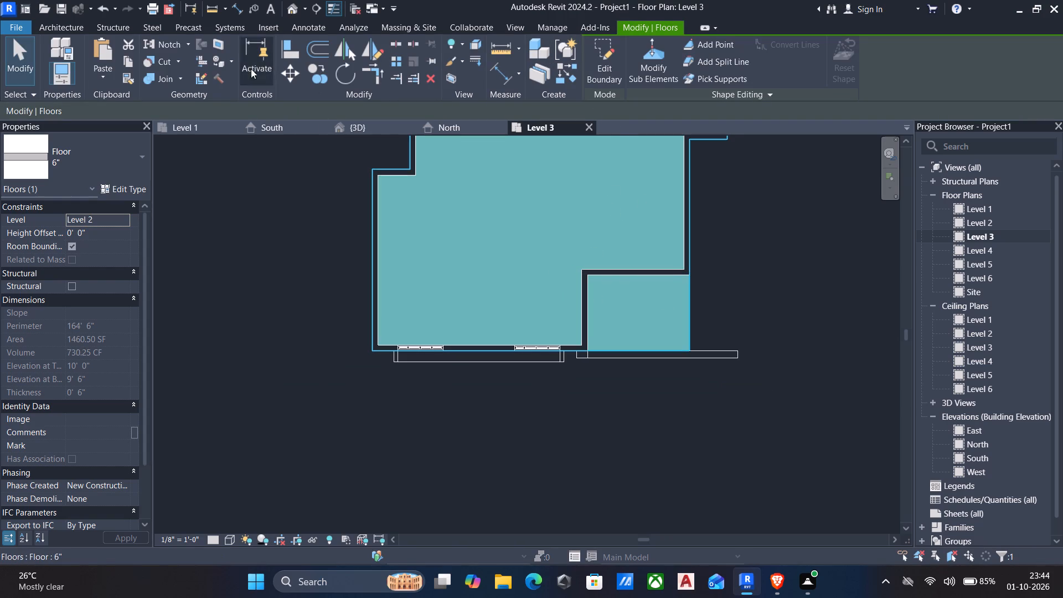
# Examine the extended Level 2 floor and its fit with the band extrusion in the 3D view.
pyautogui.click(380, 129)
pyautogui.scroll(5, 680, 339)
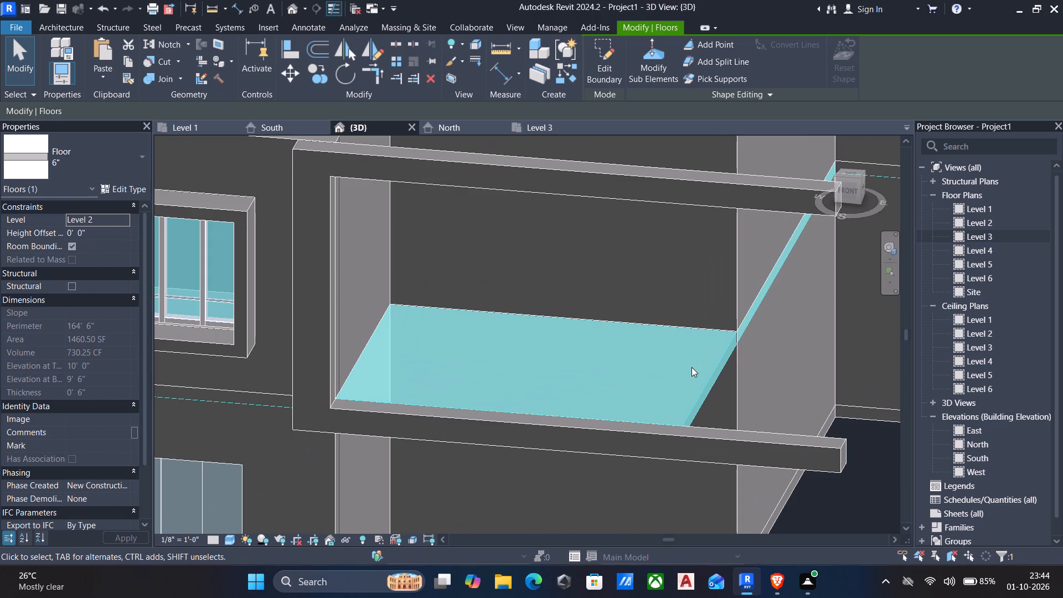
pyautogui.keyDown('shift'); pyautogui.moveTo(692, 368); pyautogui.dragTo(633, 376, button='middle'); pyautogui.keyUp('shift')
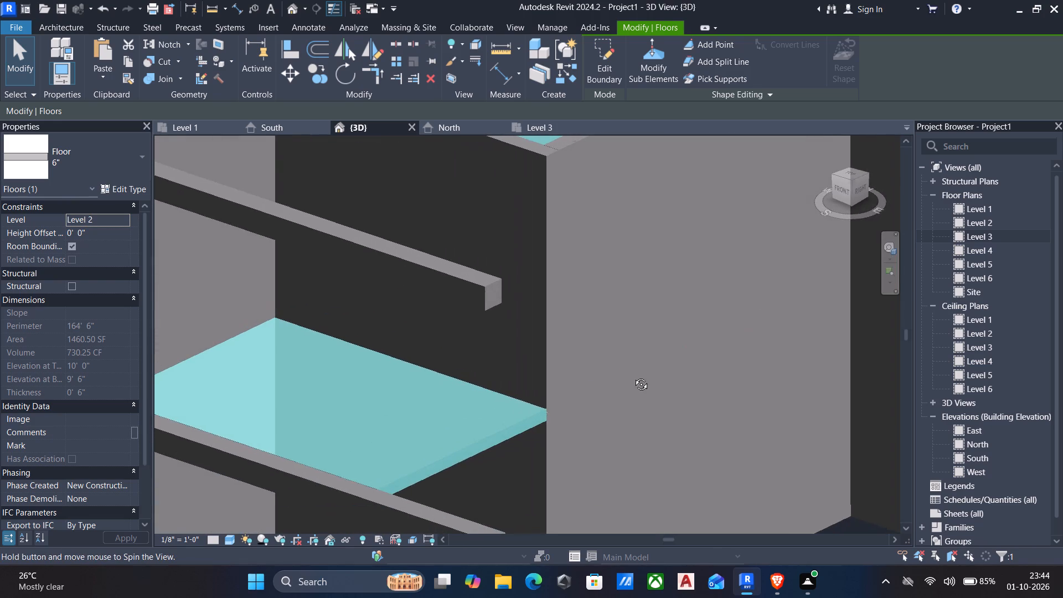
pyautogui.keyDown('shift'); pyautogui.moveTo(633, 376); pyautogui.dragTo(634, 376, button='middle'); pyautogui.keyUp('shift')
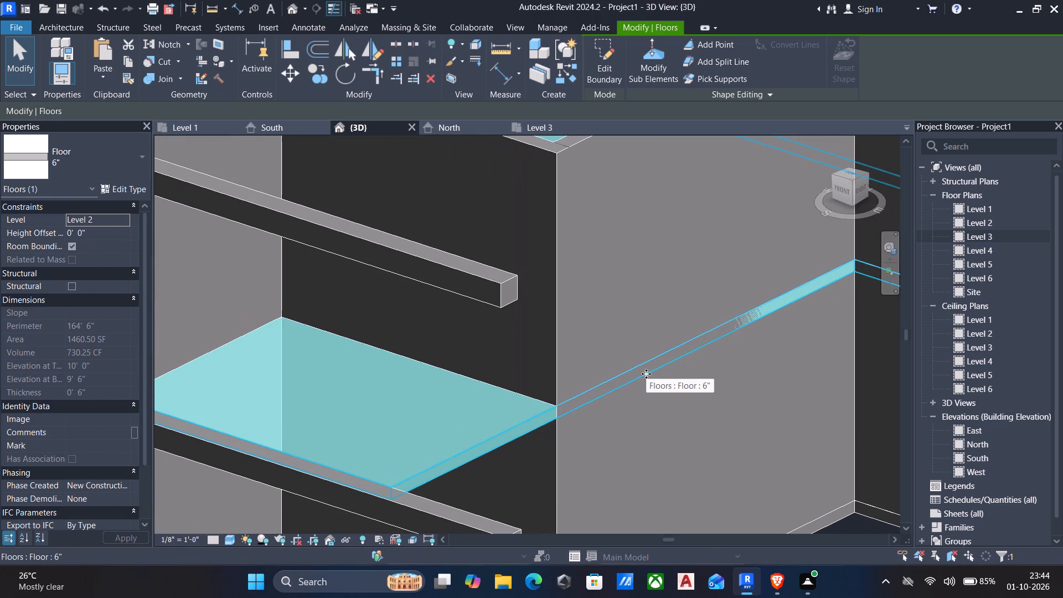
pyautogui.moveTo(699, 398); pyautogui.dragTo(784, 295, button='middle')
pyautogui.scroll(-2, 787, 293)
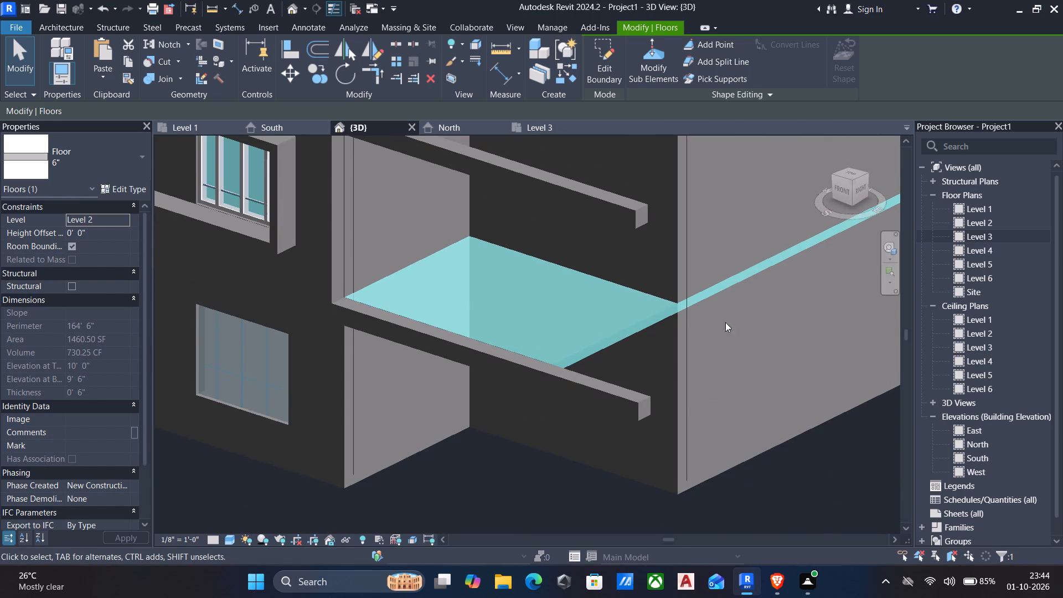
pyautogui.moveTo(644, 332); pyautogui.dragTo(651, 335, button='middle')
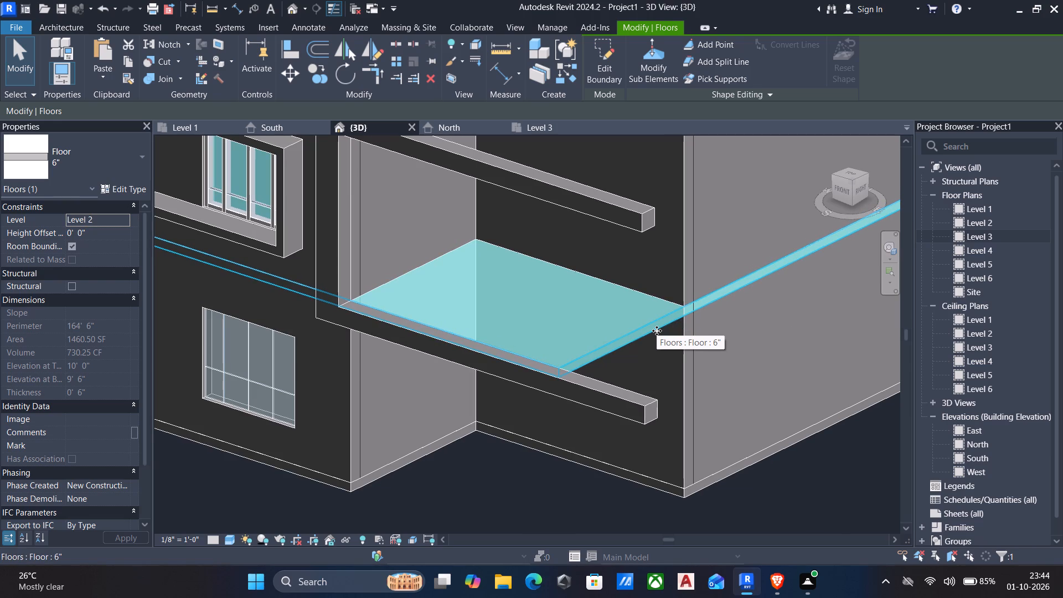
pyautogui.press('Escape')
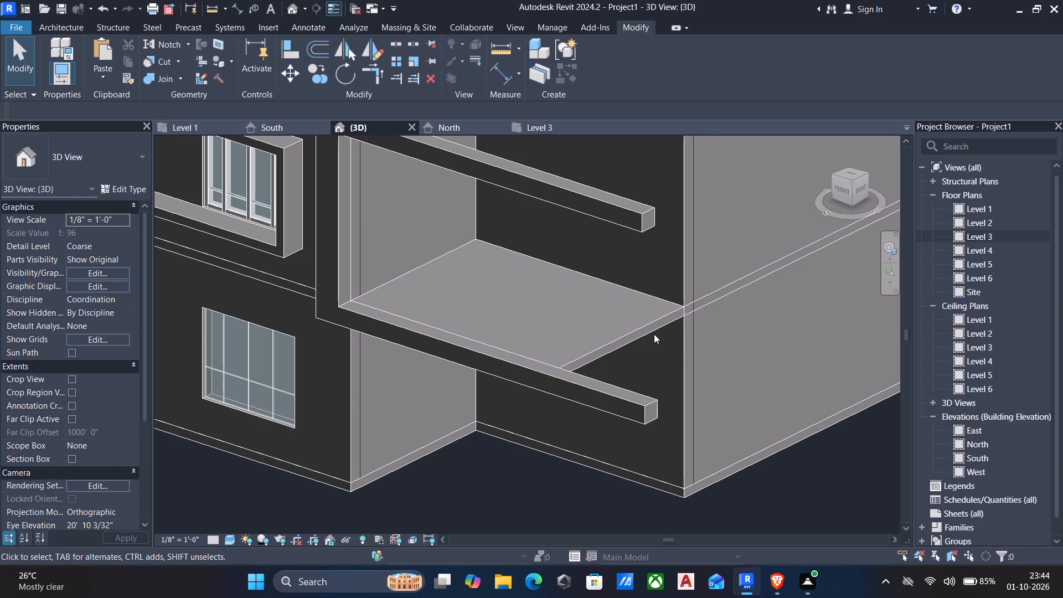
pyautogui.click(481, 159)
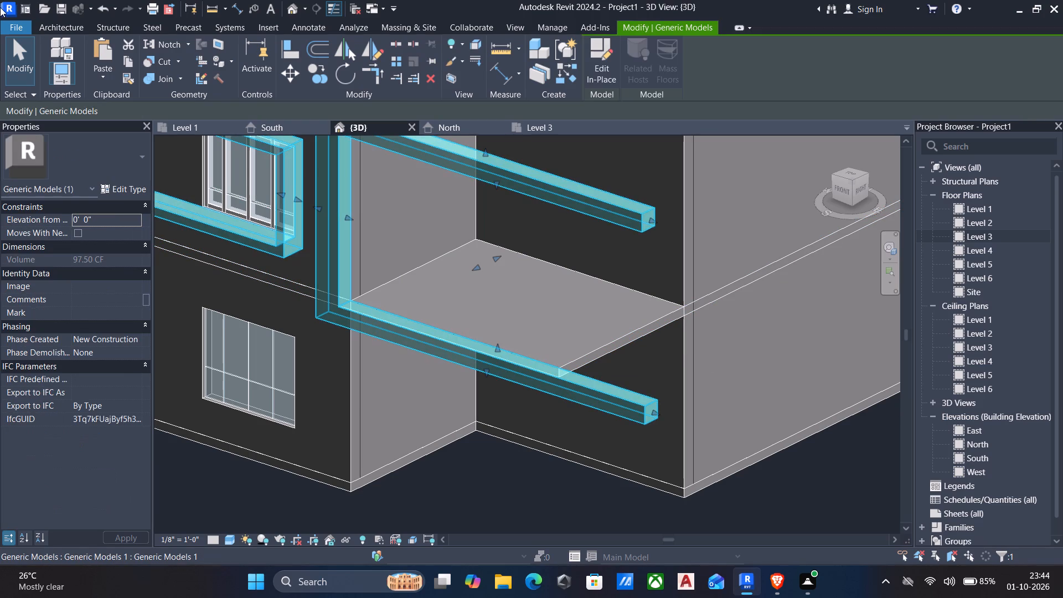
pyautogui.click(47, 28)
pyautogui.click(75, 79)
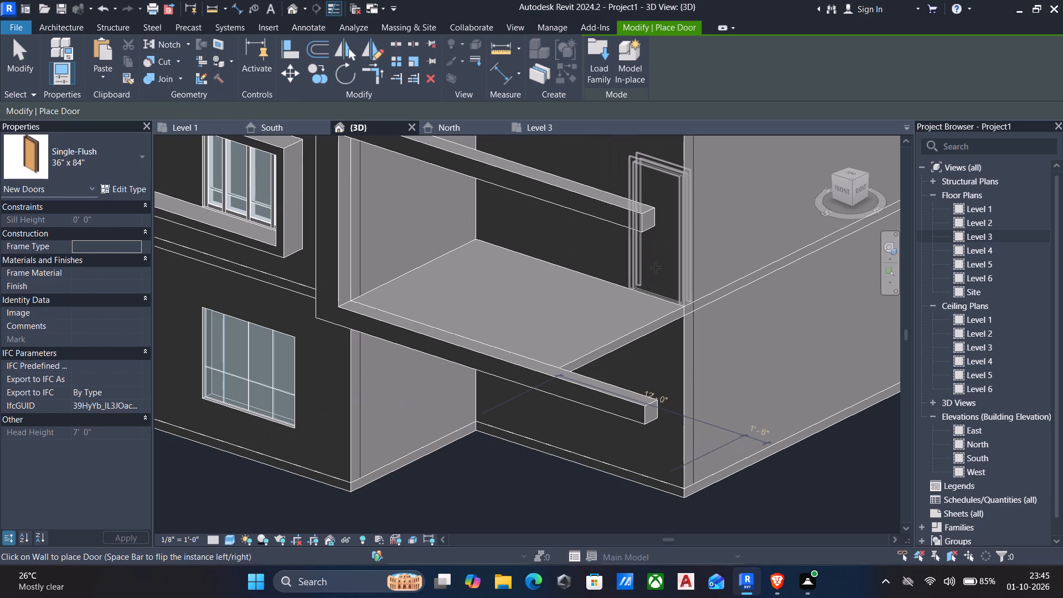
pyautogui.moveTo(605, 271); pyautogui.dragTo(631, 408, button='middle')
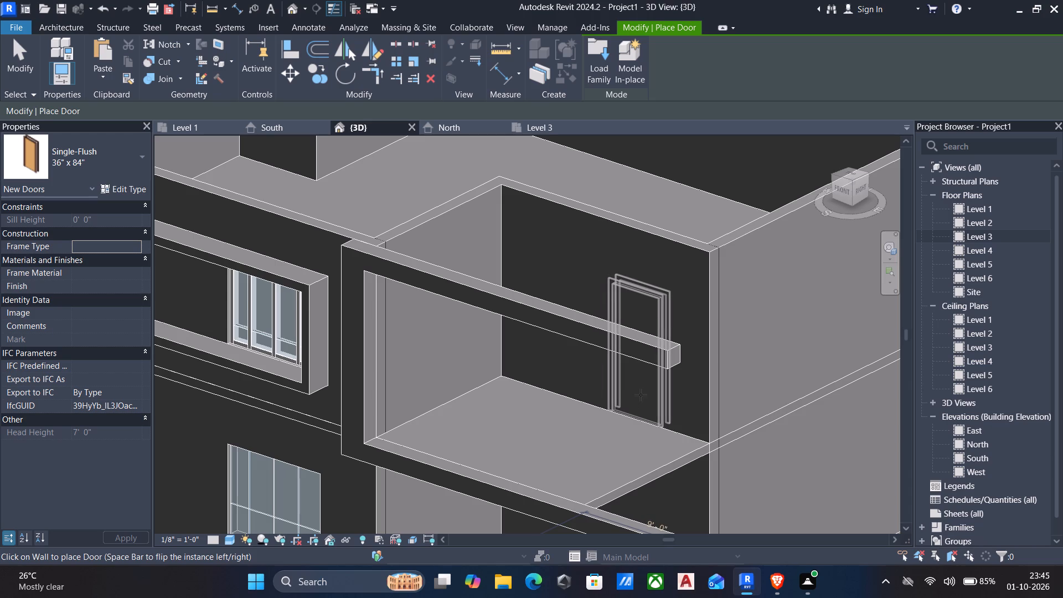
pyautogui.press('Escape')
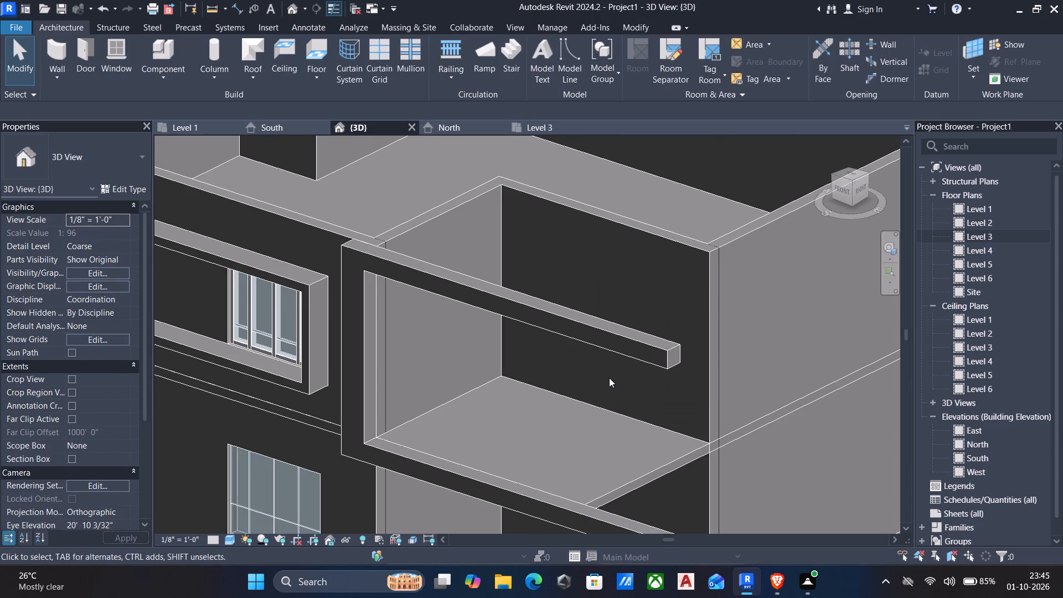
# Edit the band model in place and start a new extrusion with the Level 2 floor's exposed side edge as its work plane.
pyautogui.scroll(-1, 609, 378)
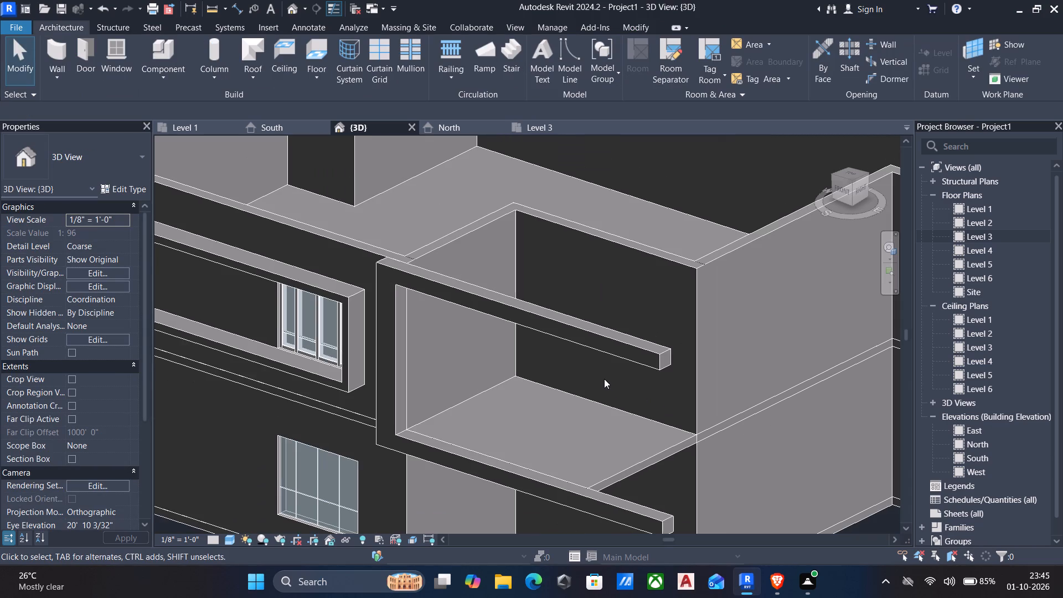
pyautogui.moveTo(563, 363); pyautogui.dragTo(582, 316, button='middle')
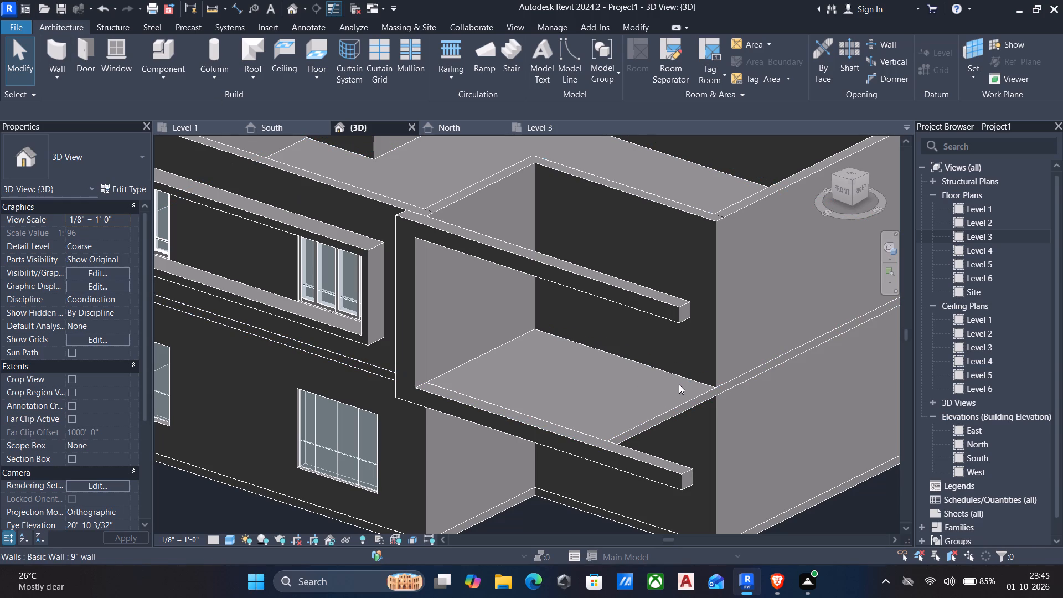
pyautogui.click(665, 311)
pyautogui.click(684, 307)
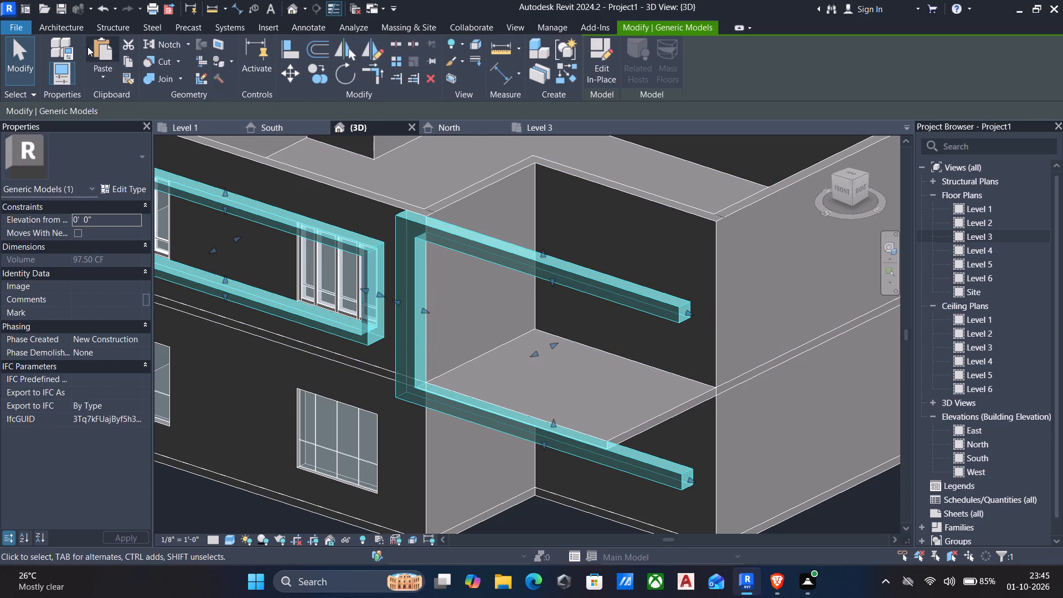
pyautogui.click(592, 77)
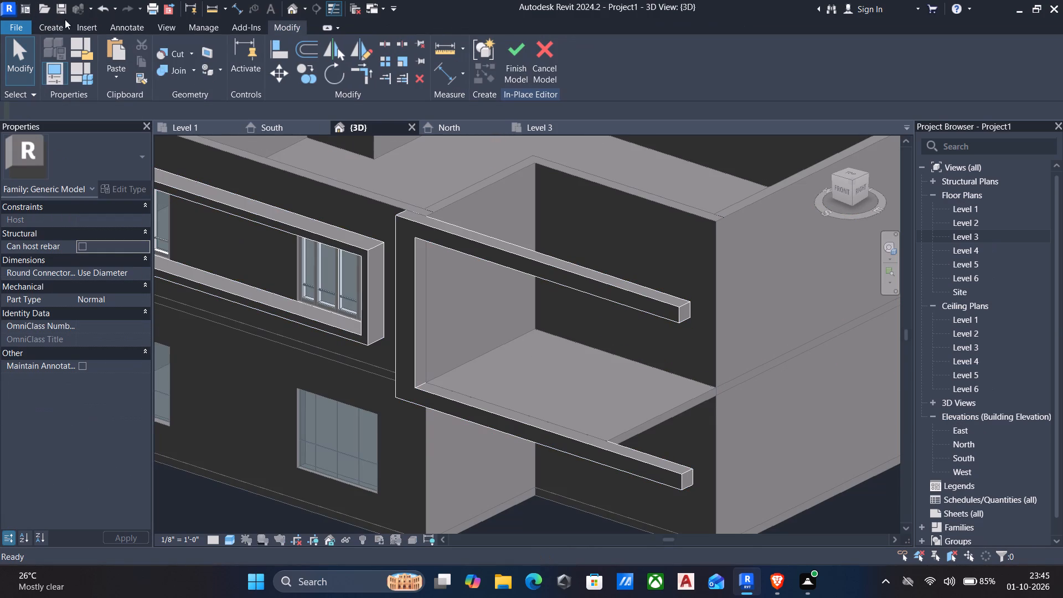
pyautogui.click(59, 23)
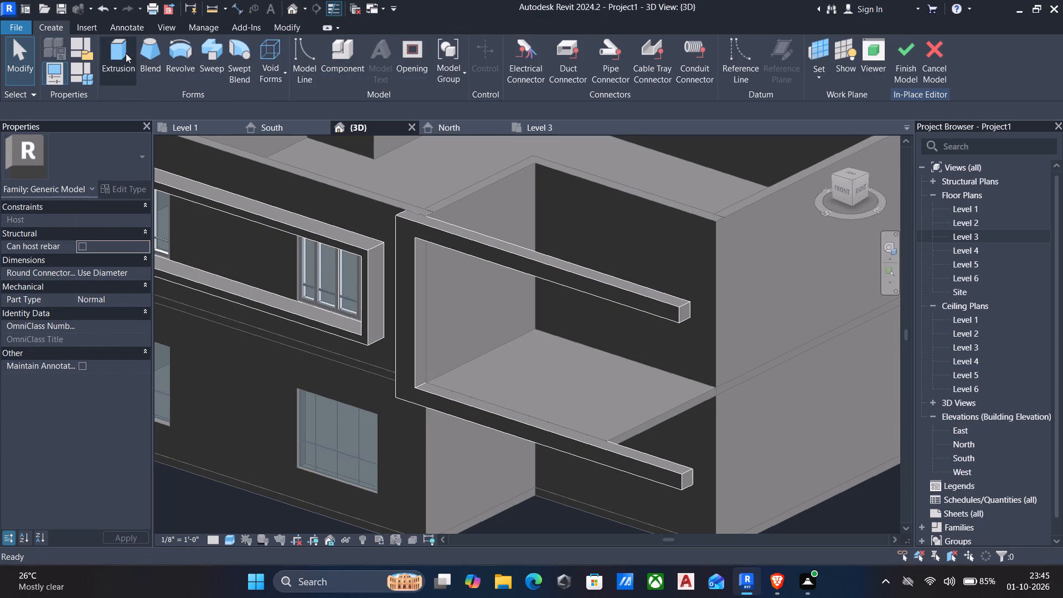
pyautogui.click(123, 53)
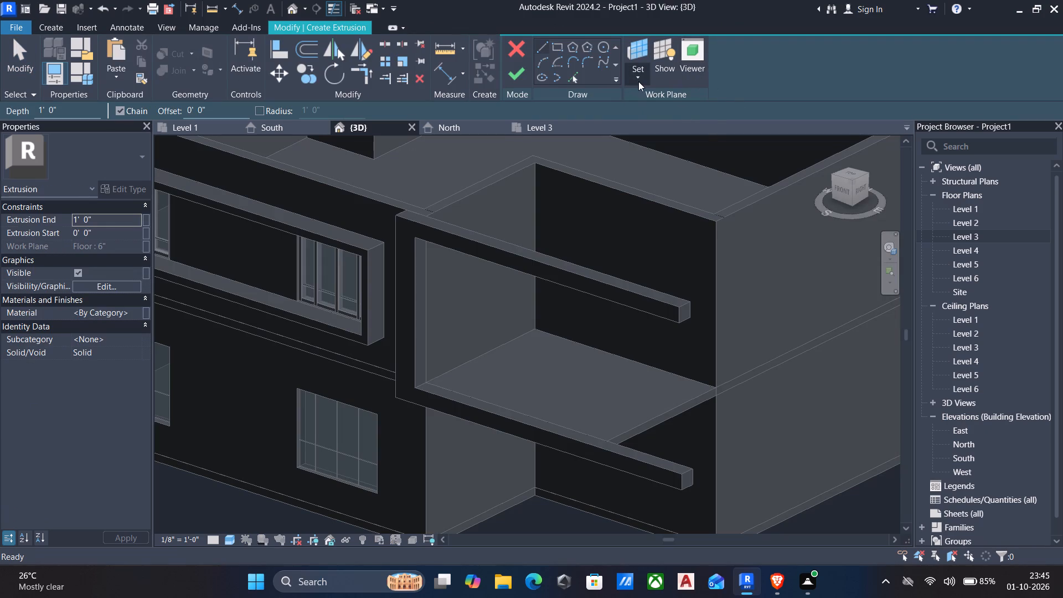
pyautogui.click(639, 81)
pyautogui.click(648, 127)
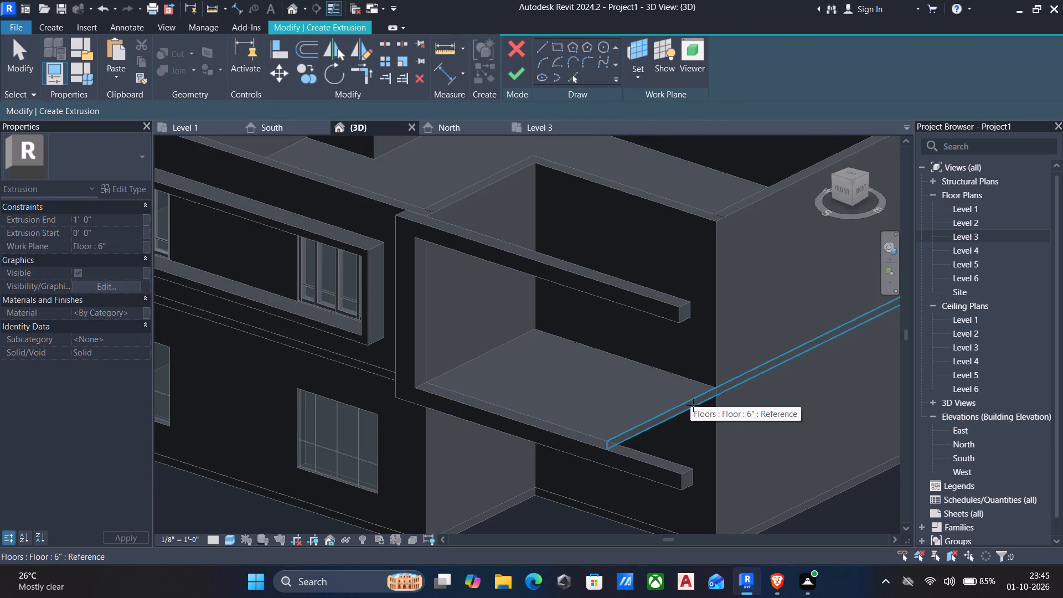
pyautogui.click(694, 406)
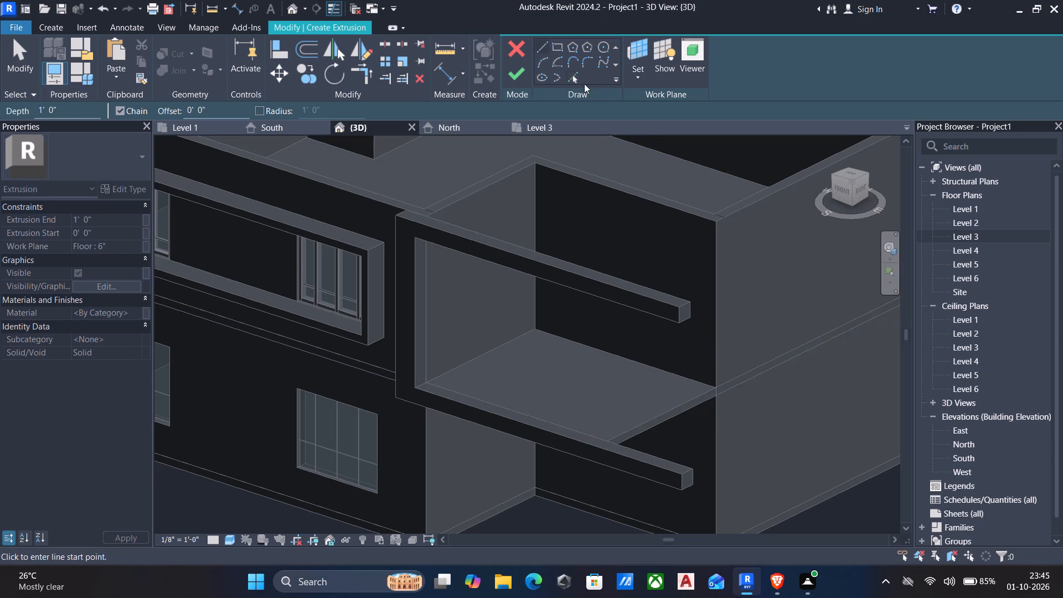
# Sketch a rectangle about 1'-3" by 6" on the floor edge beside the wall corner and finish the extrusion at 1' depth.
pyautogui.click(560, 50)
pyautogui.scroll(5, 724, 399)
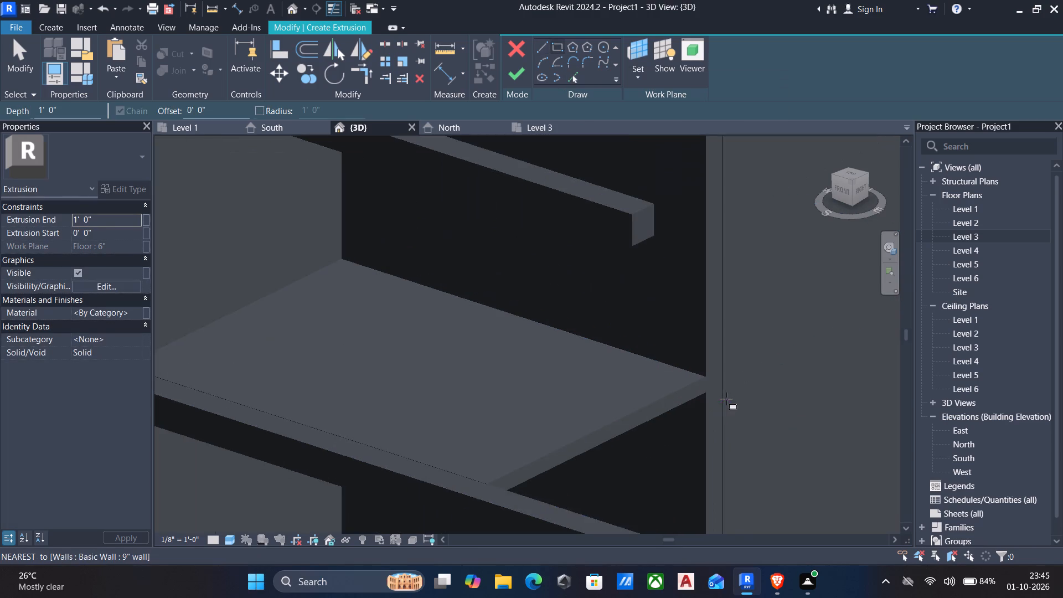
pyautogui.scroll(5, 722, 402)
pyautogui.click(692, 385)
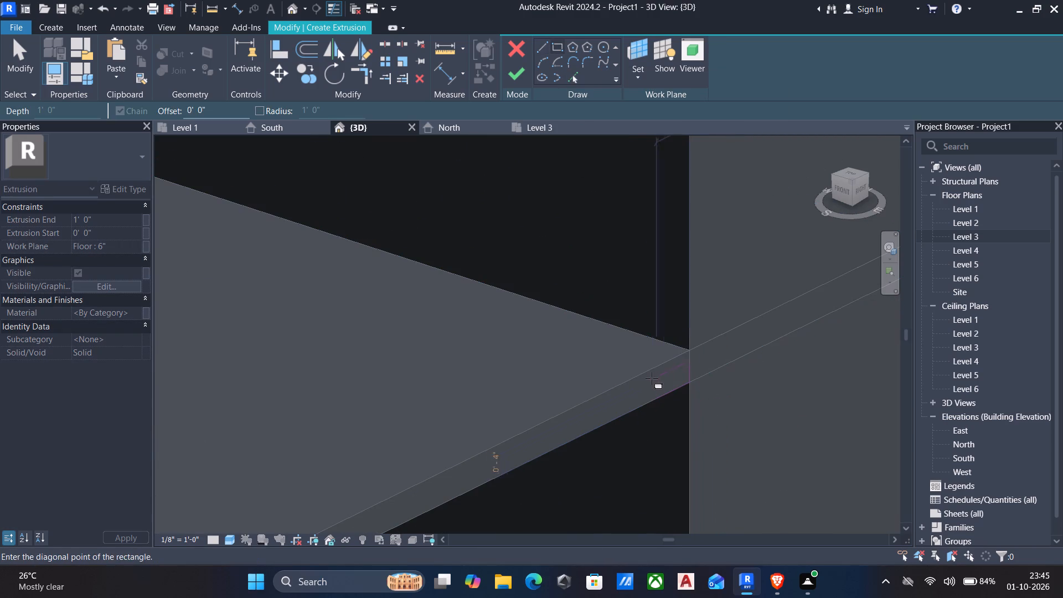
pyautogui.click(635, 381)
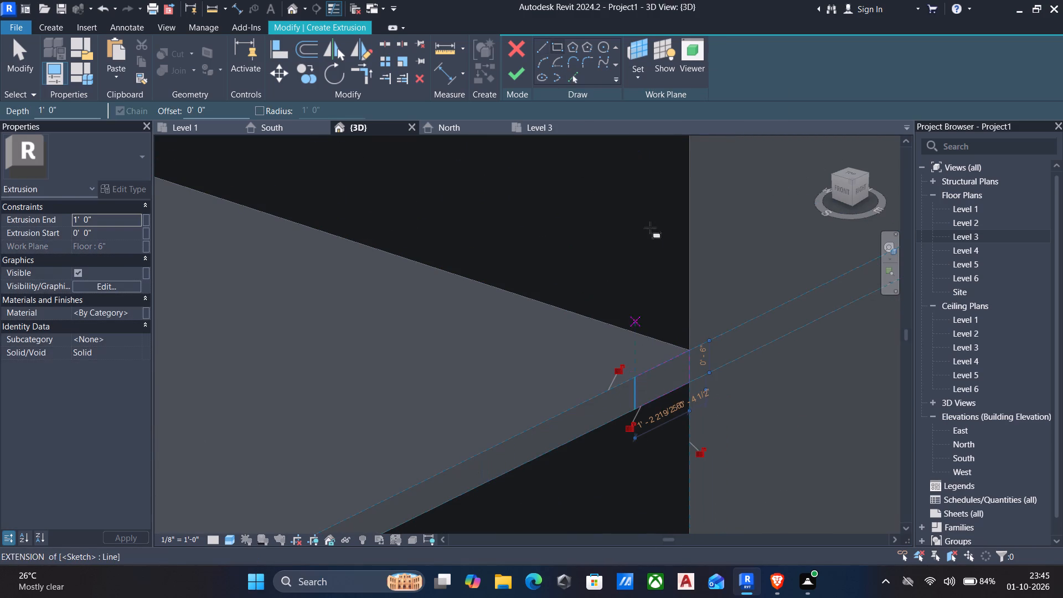
pyautogui.click(511, 71)
# Stretch the new extrusion along the balcony floor's edge and align its front end with the inner face of the band.
pyautogui.scroll(-3, 515, 141)
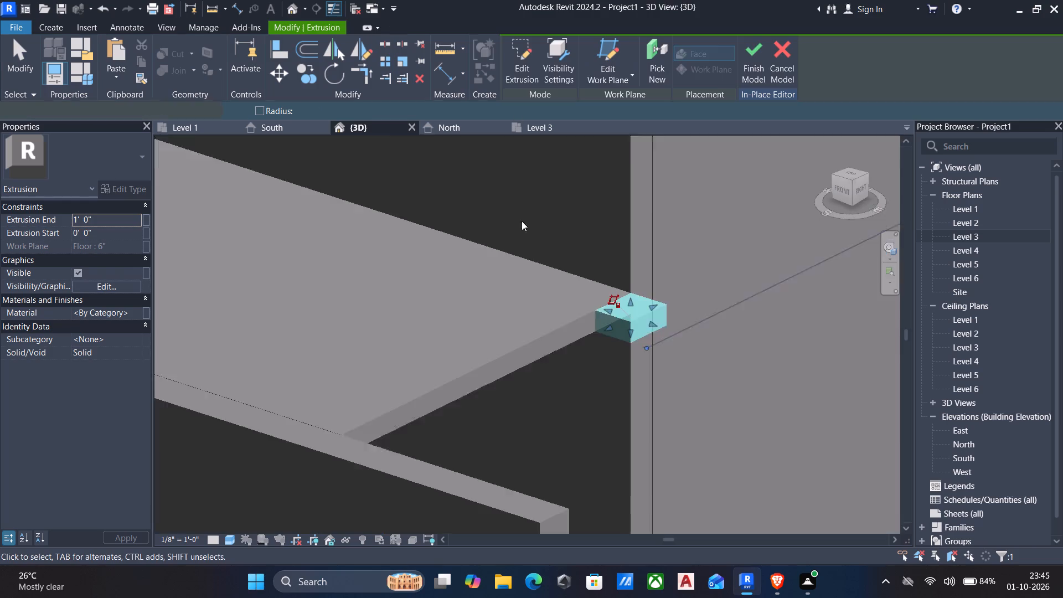
pyautogui.scroll(-5, 522, 221)
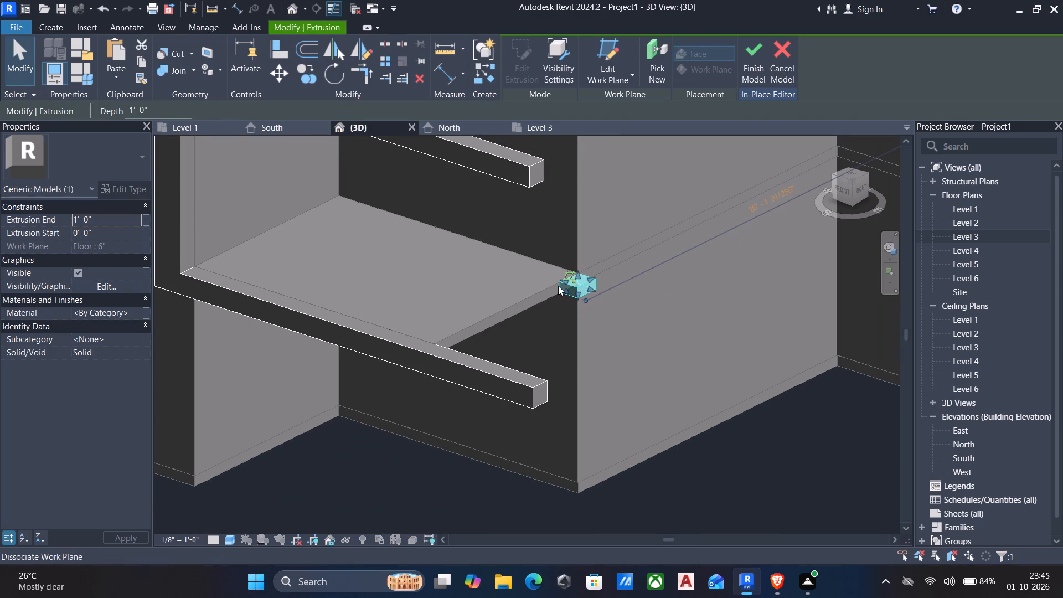
pyautogui.moveTo(561, 287); pyautogui.dragTo(503, 331)
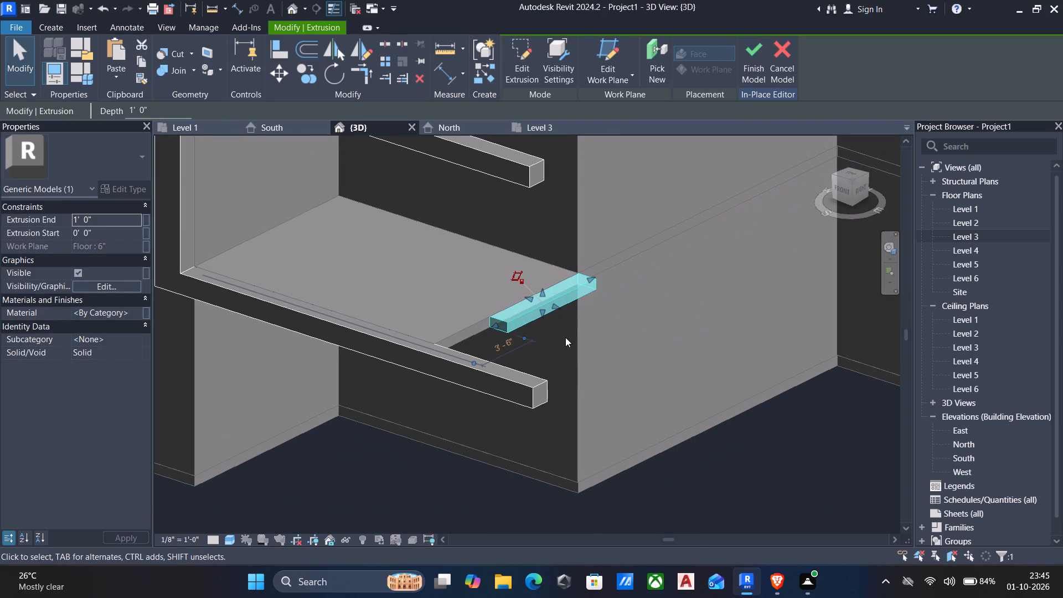
pyautogui.keyDown('shift'); pyautogui.moveTo(566, 337); pyautogui.dragTo(419, 355, button='middle'); pyautogui.keyUp('shift')
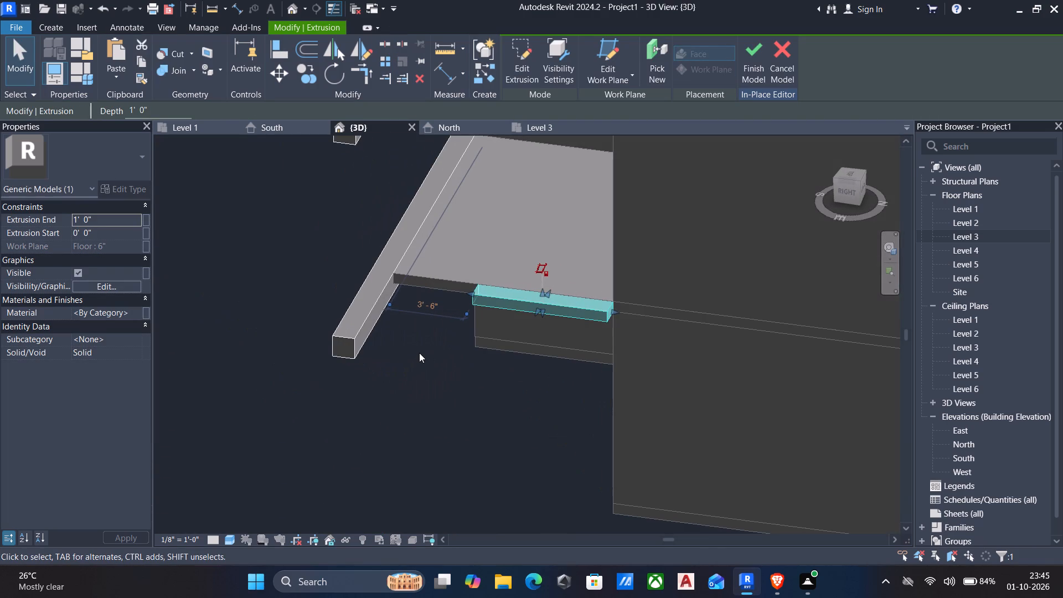
pyautogui.press('Escape')
pyautogui.write('al')
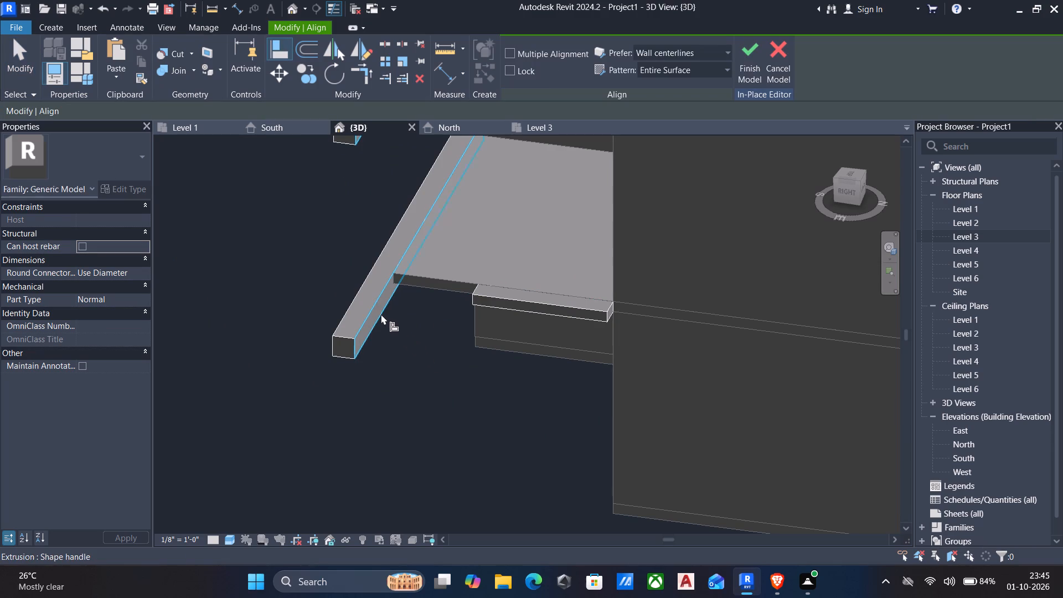
pyautogui.click(373, 312)
pyautogui.keyDown('shift'); pyautogui.moveTo(387, 313); pyautogui.dragTo(469, 312, button='middle'); pyautogui.keyUp('shift')
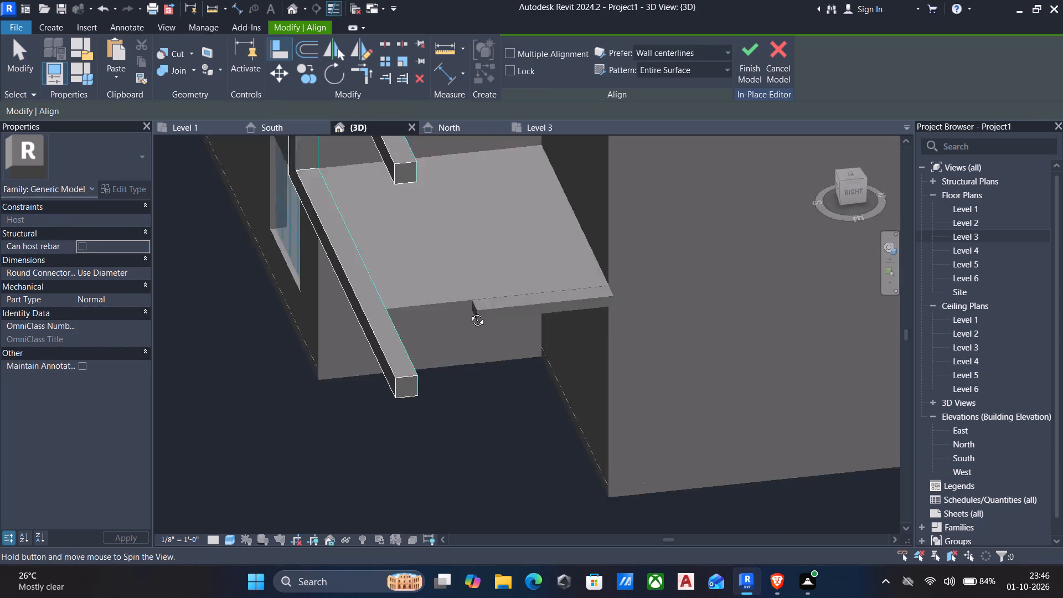
pyautogui.keyDown('shift'); pyautogui.moveTo(469, 312); pyautogui.dragTo(502, 310, button='middle'); pyautogui.keyUp('shift')
pyautogui.click(484, 321)
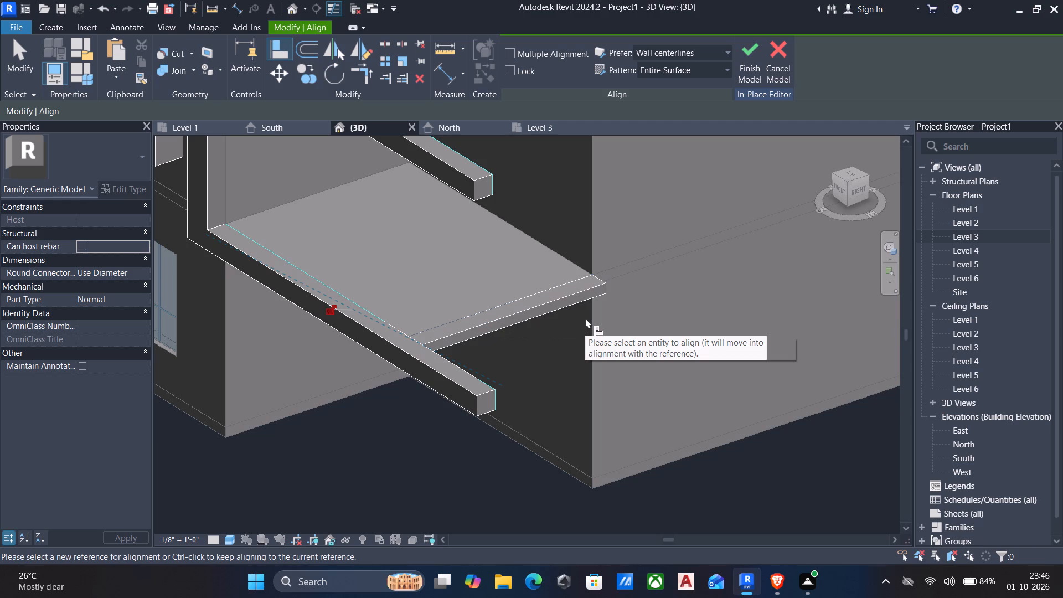
pyautogui.press('Escape')
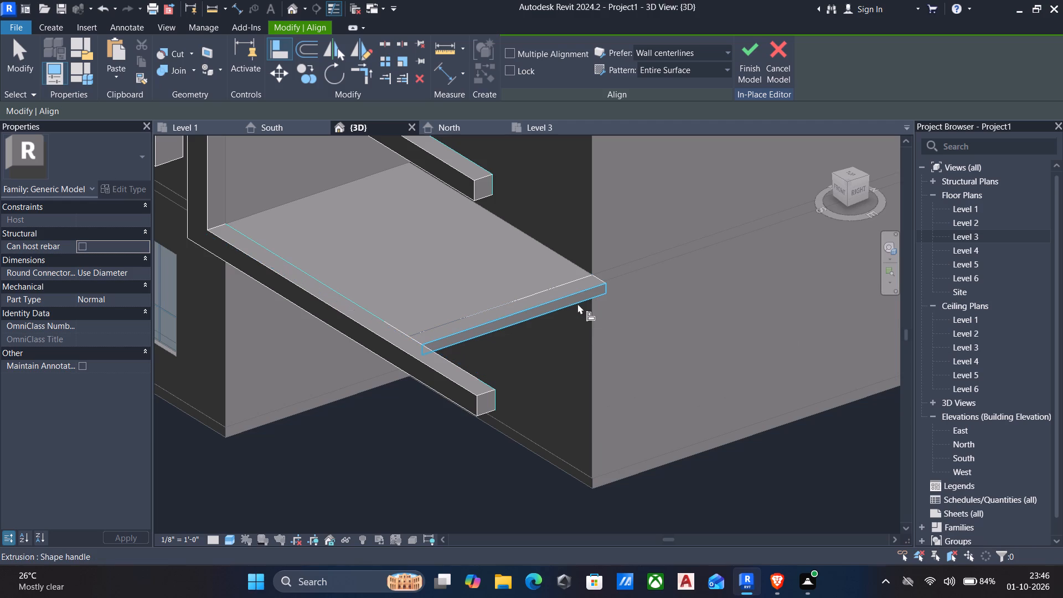
pyautogui.click(577, 303)
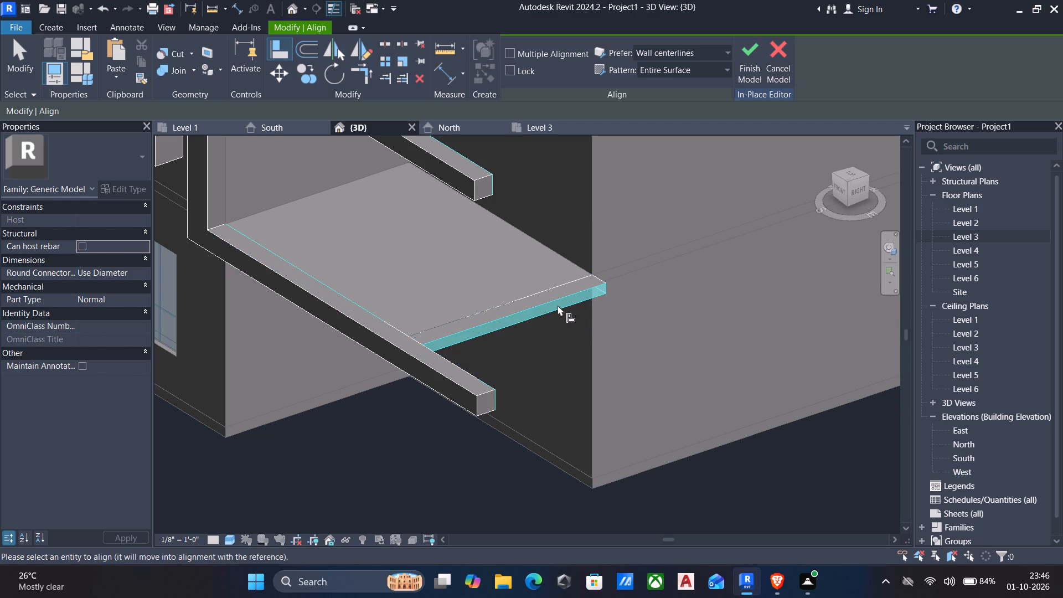
pyautogui.press('Escape')
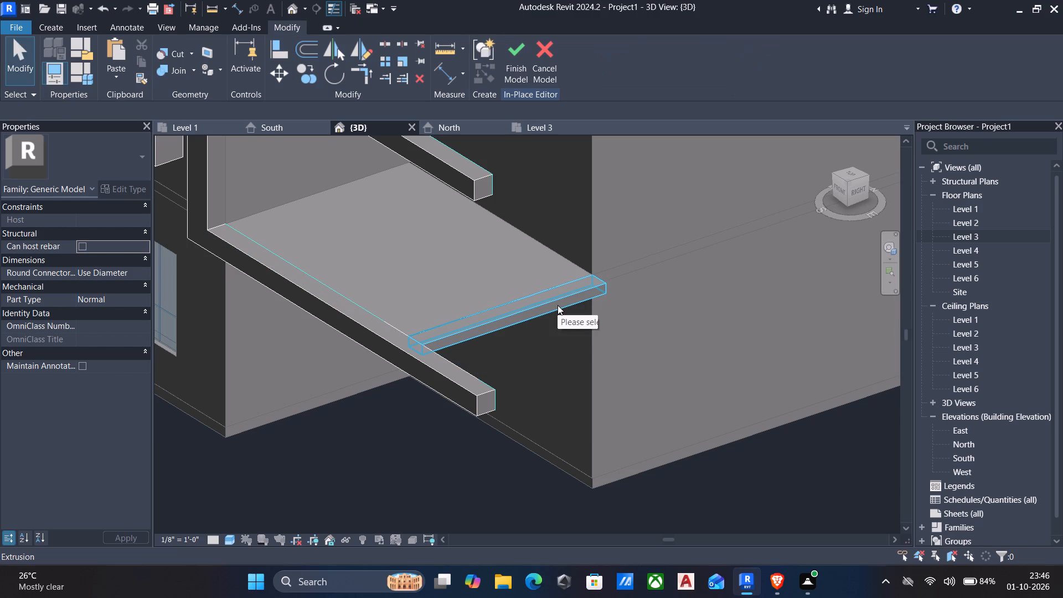
# Extend the slab extrusion outward to a depth of 6' 4 1/2", reaching the band's lower arm end, and finish the in-place model.
pyautogui.click(558, 305)
pyautogui.moveTo(518, 323); pyautogui.dragTo(570, 366)
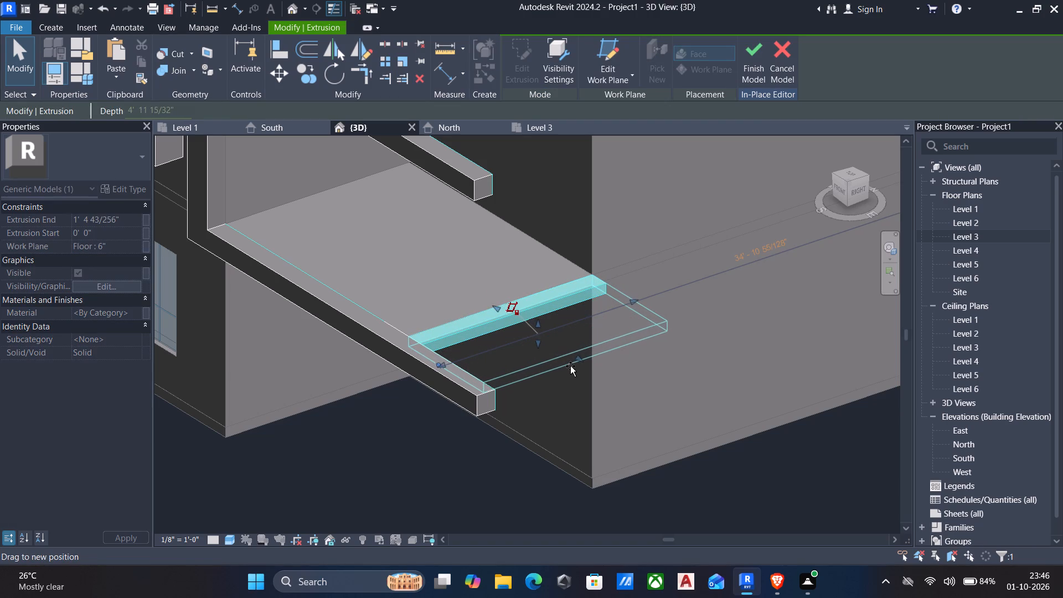
pyautogui.moveTo(570, 366); pyautogui.dragTo(577, 373)
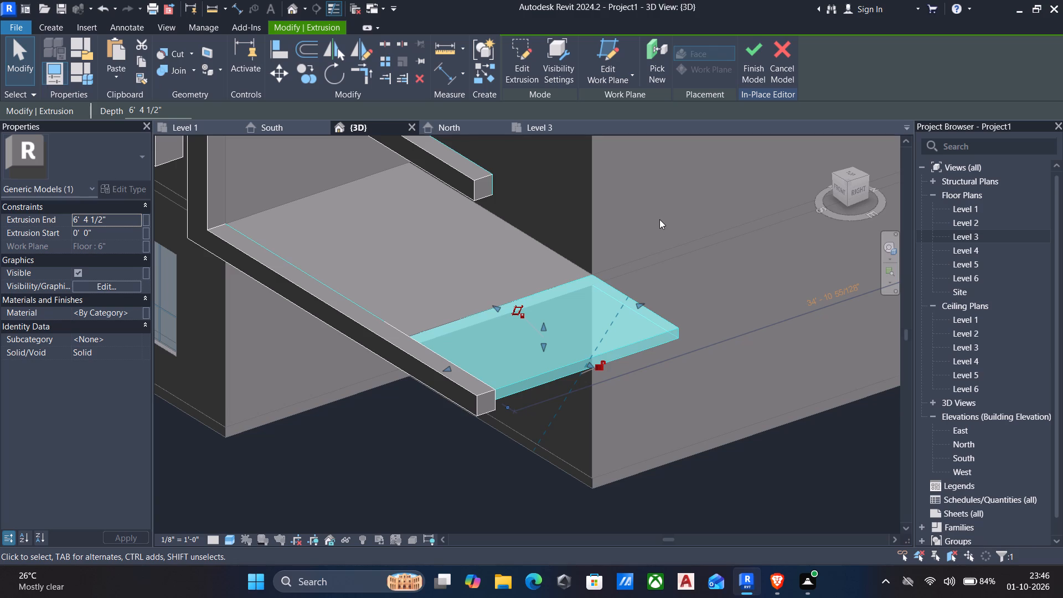
pyautogui.scroll(-4, 657, 228)
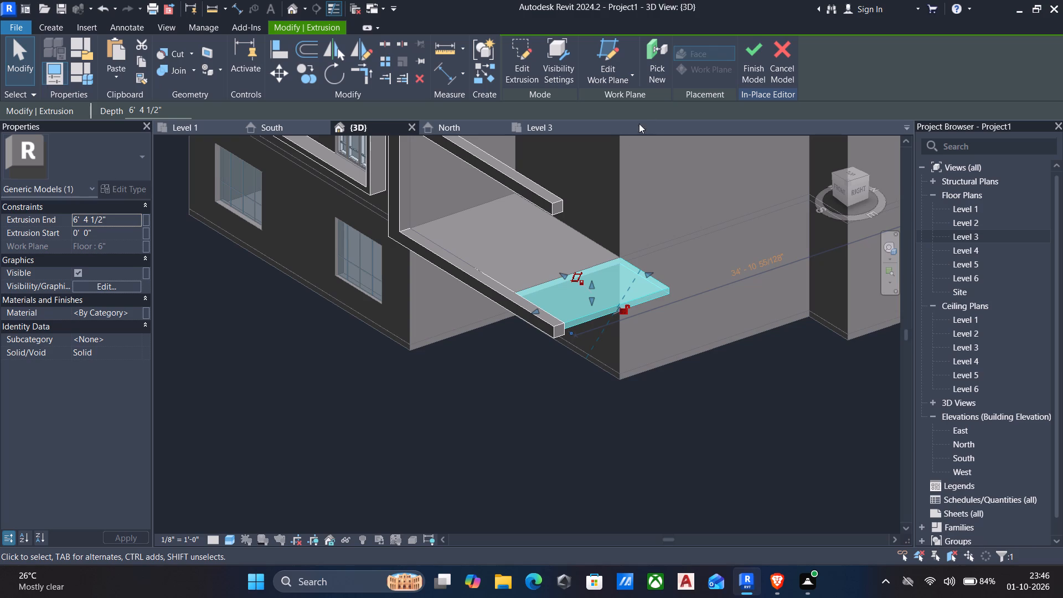
pyautogui.click(752, 59)
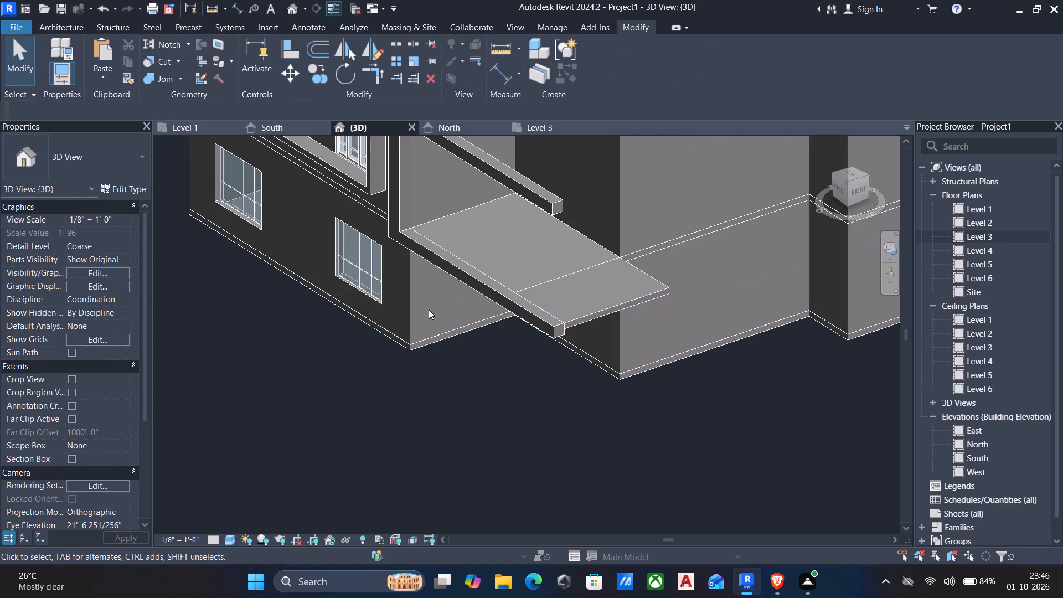
# Examine the widened balcony slab and its fit with the band's lower arm from several angles in the 3D view.
pyautogui.scroll(3, 429, 310)
pyautogui.keyDown('shift'); pyautogui.moveTo(431, 316); pyautogui.dragTo(492, 316, button='middle'); pyautogui.keyUp('shift')
pyautogui.scroll(-4, 493, 315)
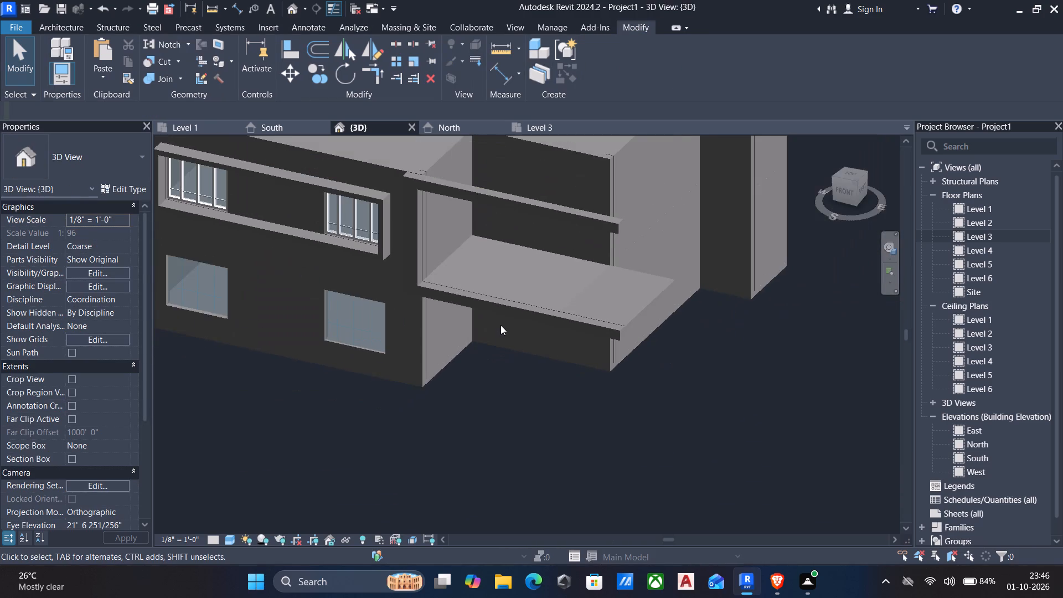
pyautogui.keyDown('shift'); pyautogui.moveTo(500, 325); pyautogui.dragTo(580, 283, button='middle'); pyautogui.keyUp('shift')
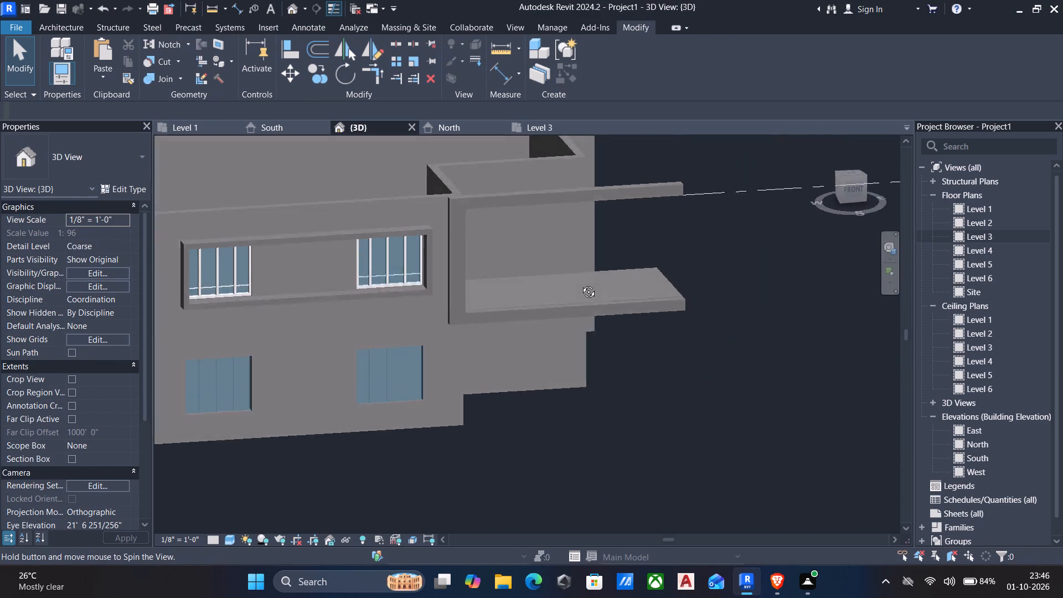
pyautogui.keyDown('shift'); pyautogui.moveTo(580, 283); pyautogui.dragTo(543, 269, button='middle'); pyautogui.keyUp('shift')
pyautogui.scroll(-5, 543, 271)
pyautogui.moveTo(553, 307); pyautogui.dragTo(539, 343, button='middle')
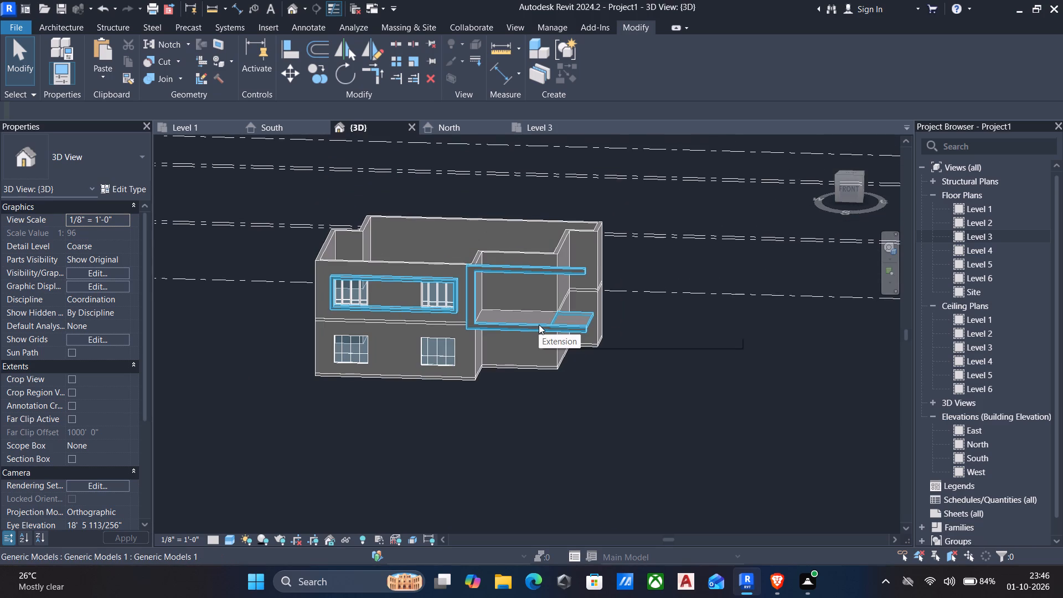
pyautogui.scroll(5, 582, 330)
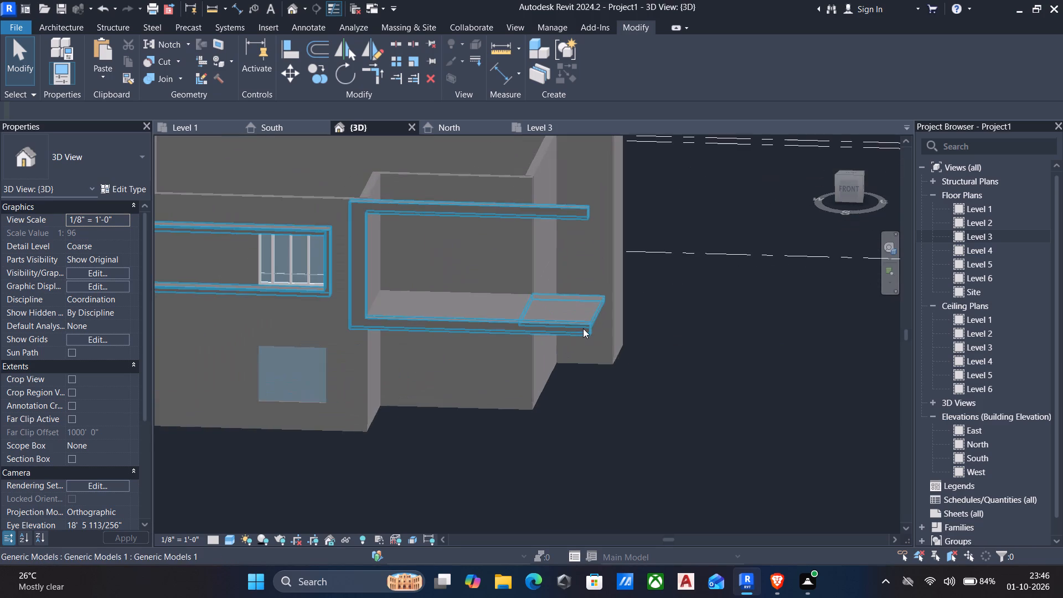
pyautogui.scroll(1, 583, 328)
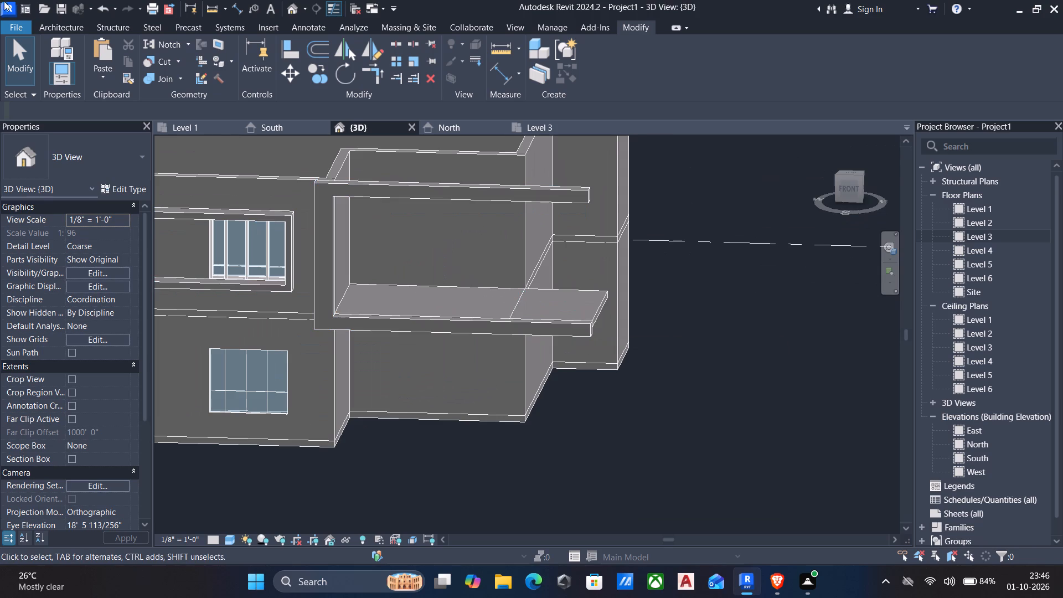
# Edit the in-place band model and sketch an extrusion rectangle about 10" by 1'-10" on the balcony slab's top face, at its outer front corner.
pyautogui.click(581, 316)
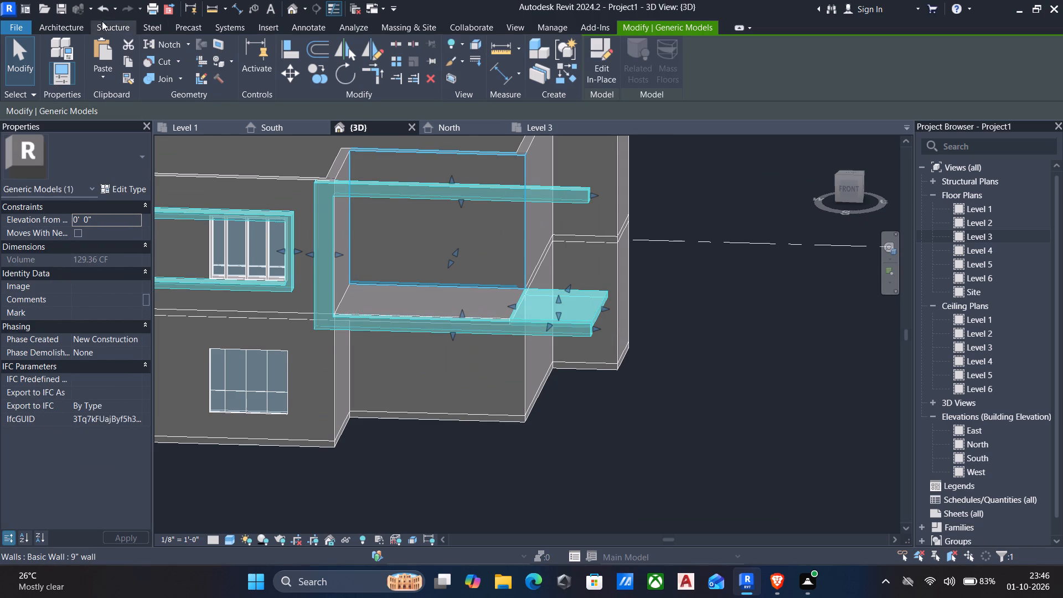
pyautogui.click(605, 57)
pyautogui.click(59, 27)
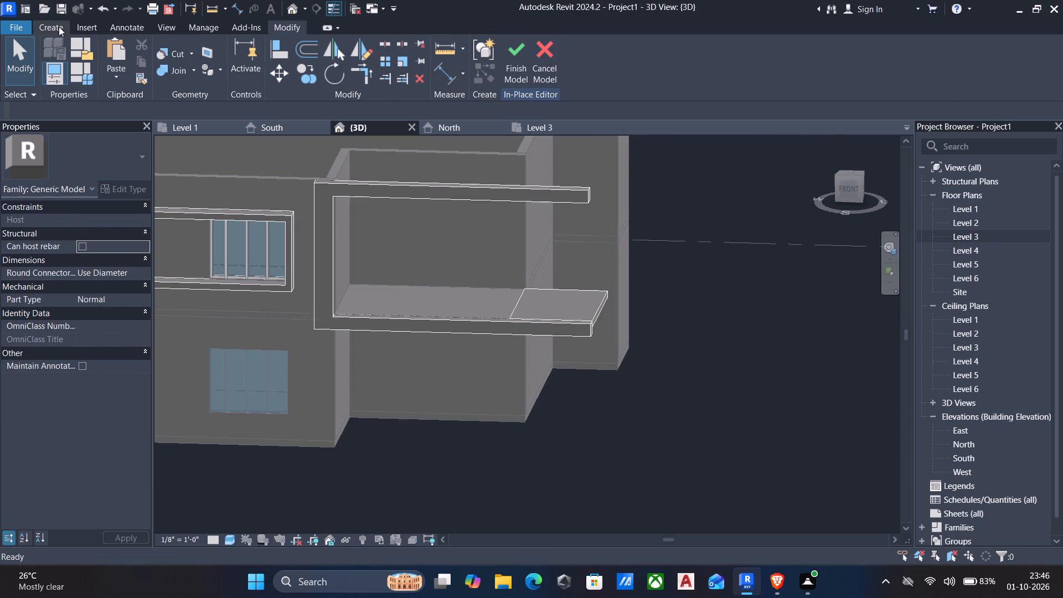
pyautogui.click(117, 58)
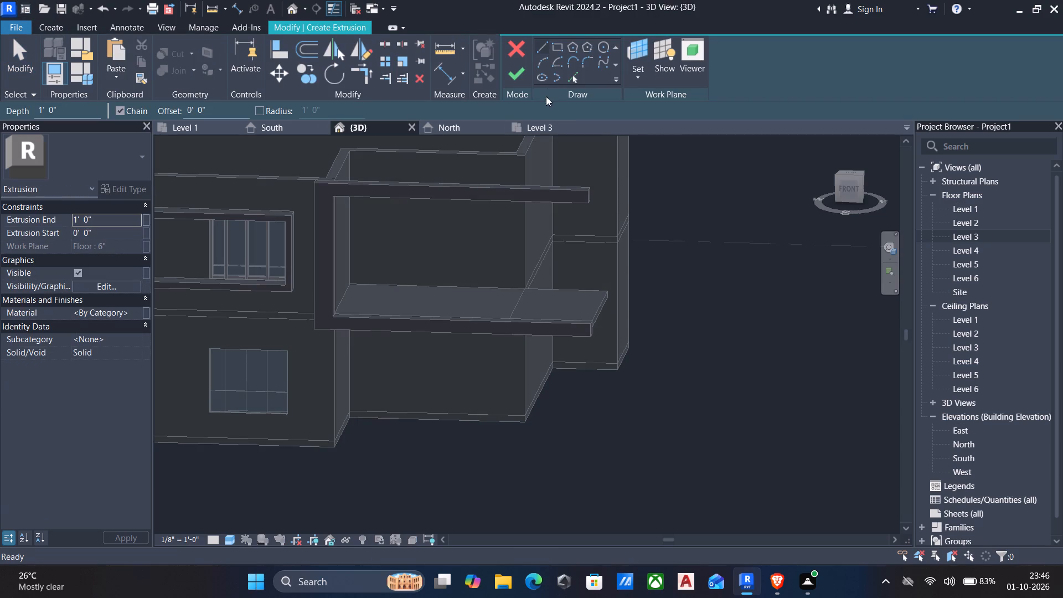
pyautogui.click(636, 81)
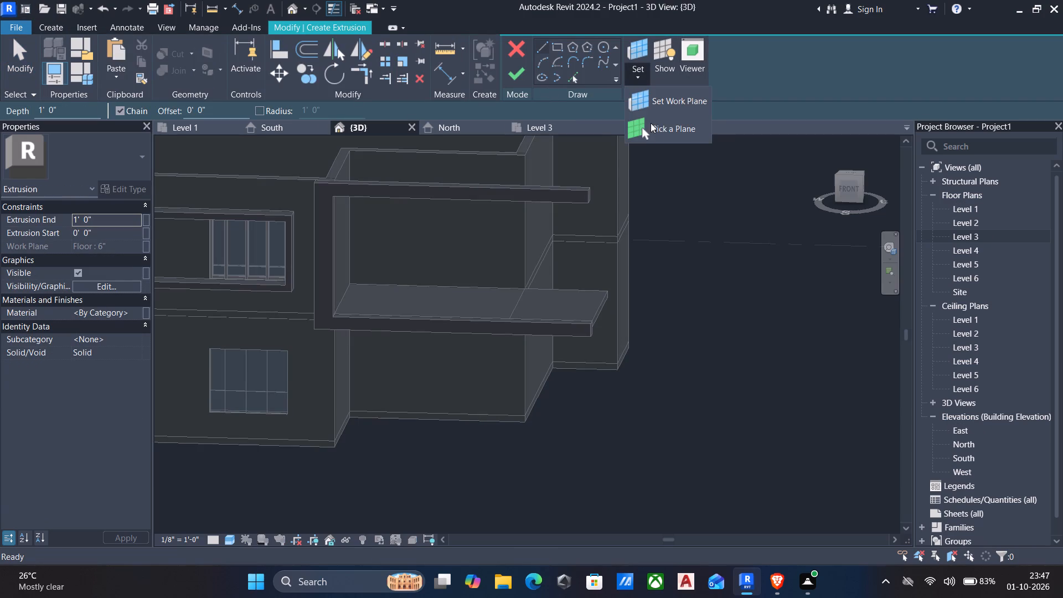
pyautogui.click(659, 130)
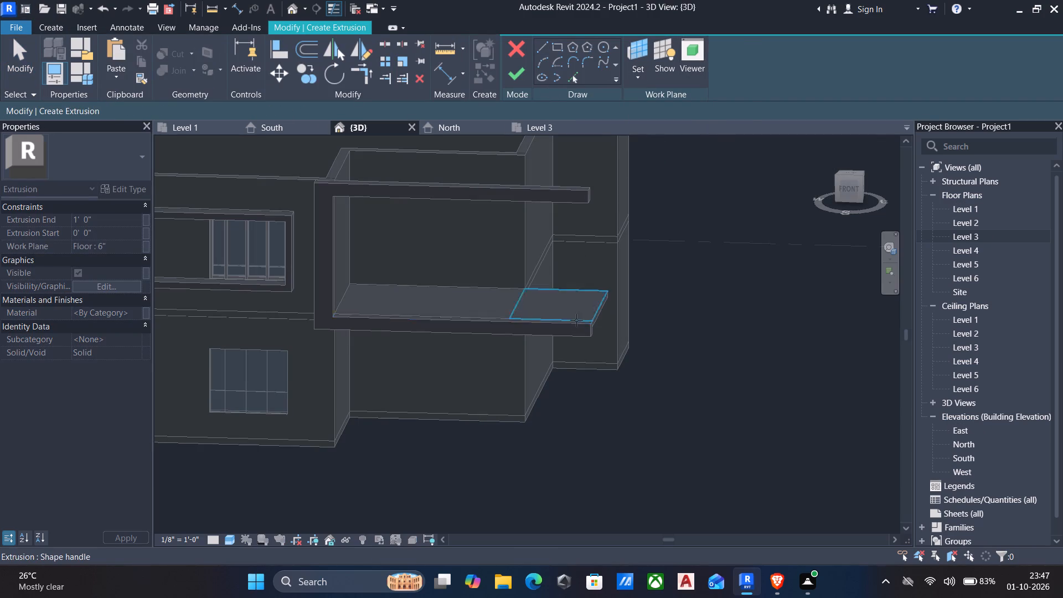
pyautogui.click(576, 319)
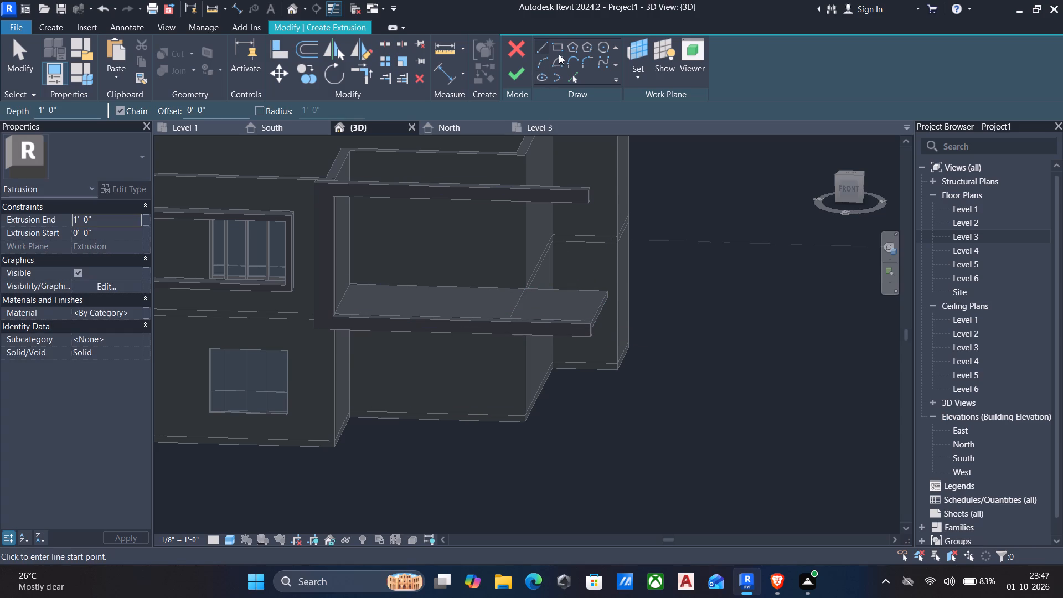
pyautogui.click(558, 48)
pyautogui.scroll(4, 577, 336)
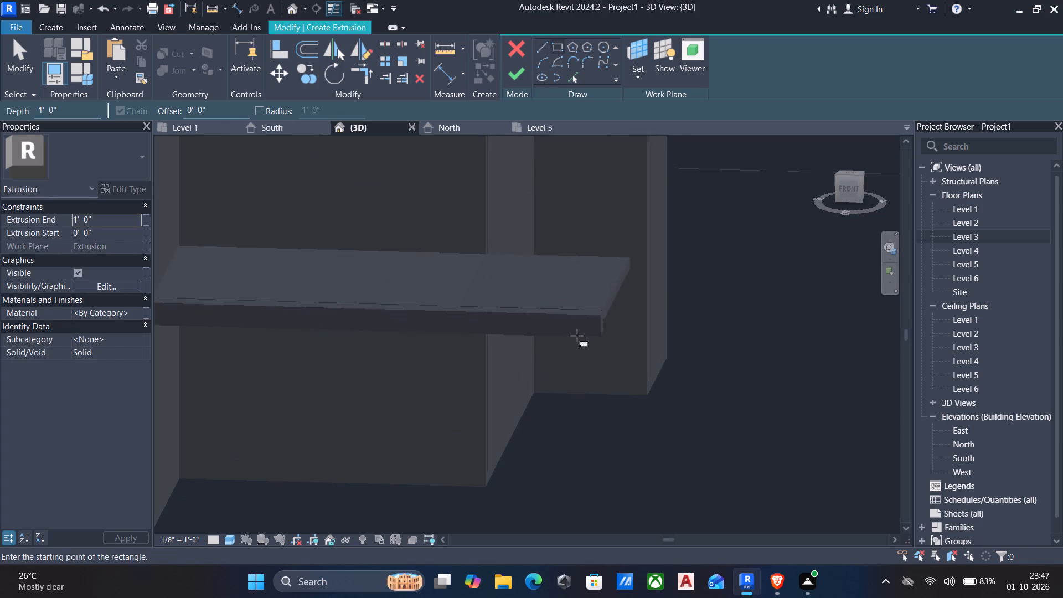
pyautogui.scroll(5, 585, 316)
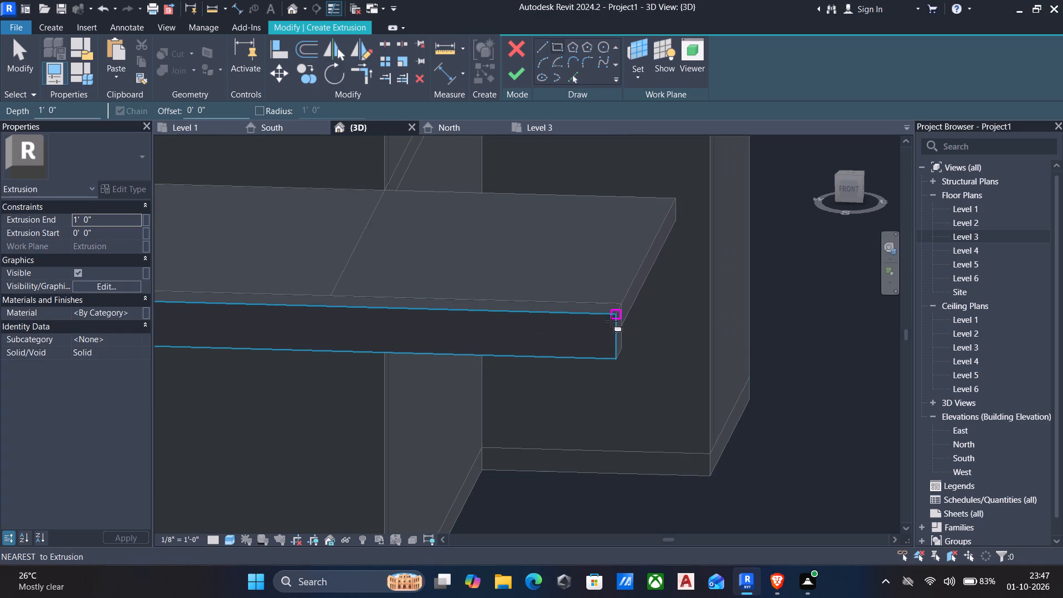
pyautogui.click(617, 311)
pyautogui.scroll(8, 593, 298)
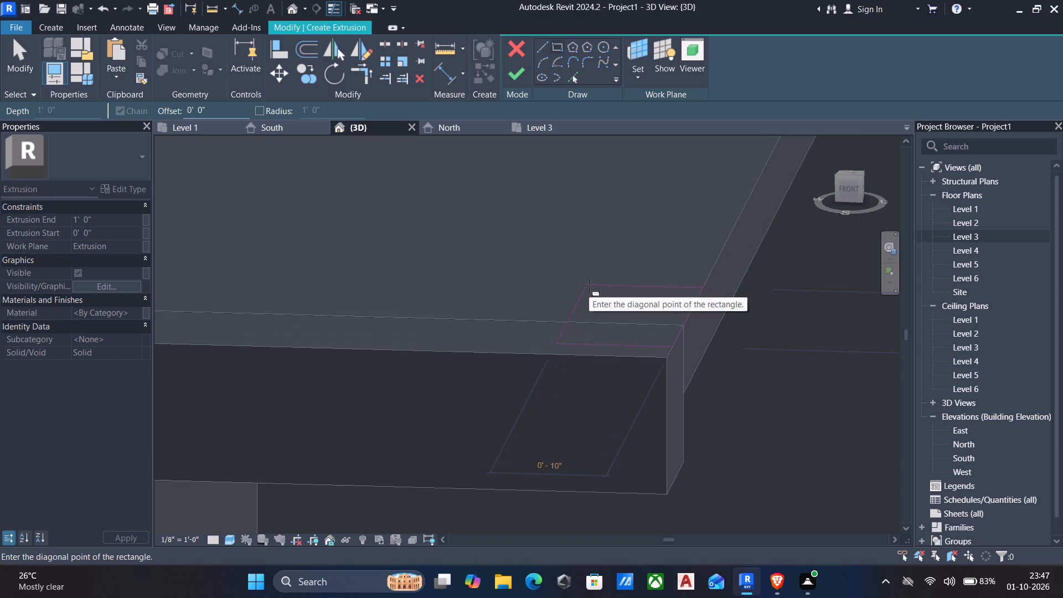
pyautogui.click(589, 286)
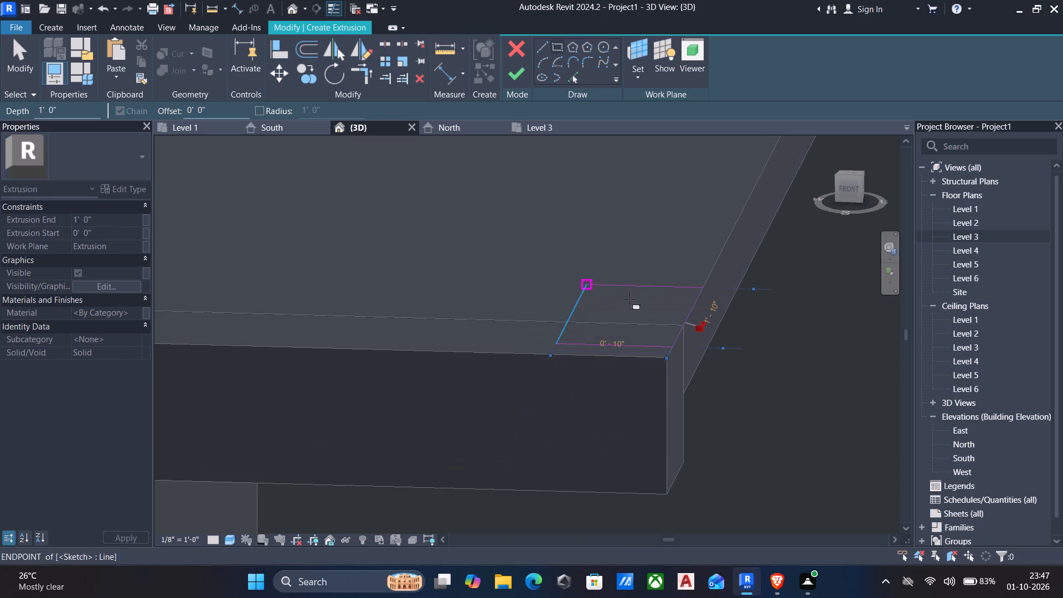
pyautogui.press('Escape')
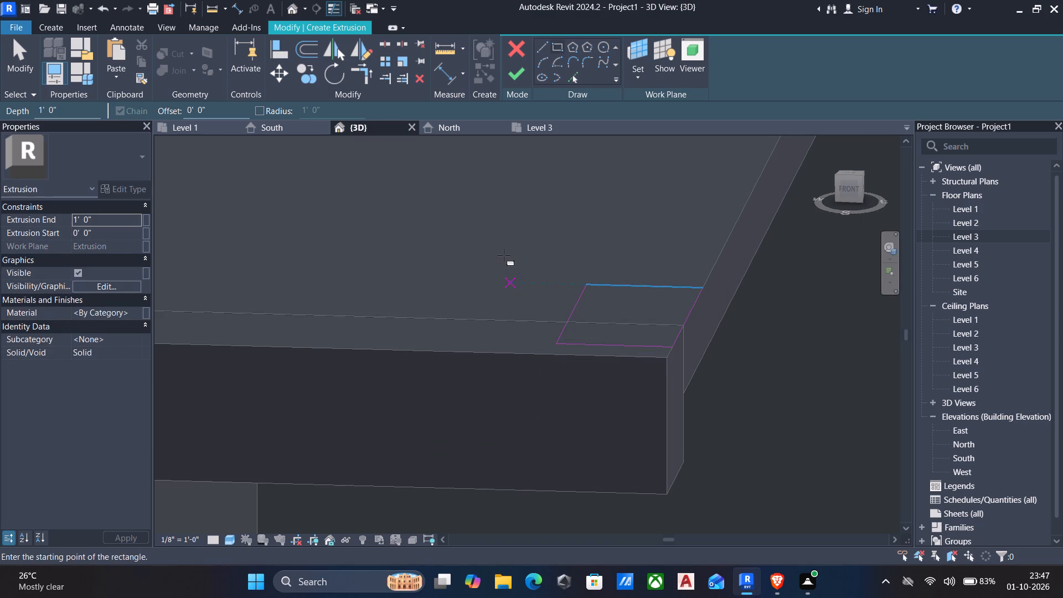
pyautogui.press('Escape')
# Nudge the whole rectangle forward until its front side meets the band's front edge, and finish the extrusion at 1' depth.
pyautogui.moveTo(518, 239); pyautogui.dragTo(705, 509)
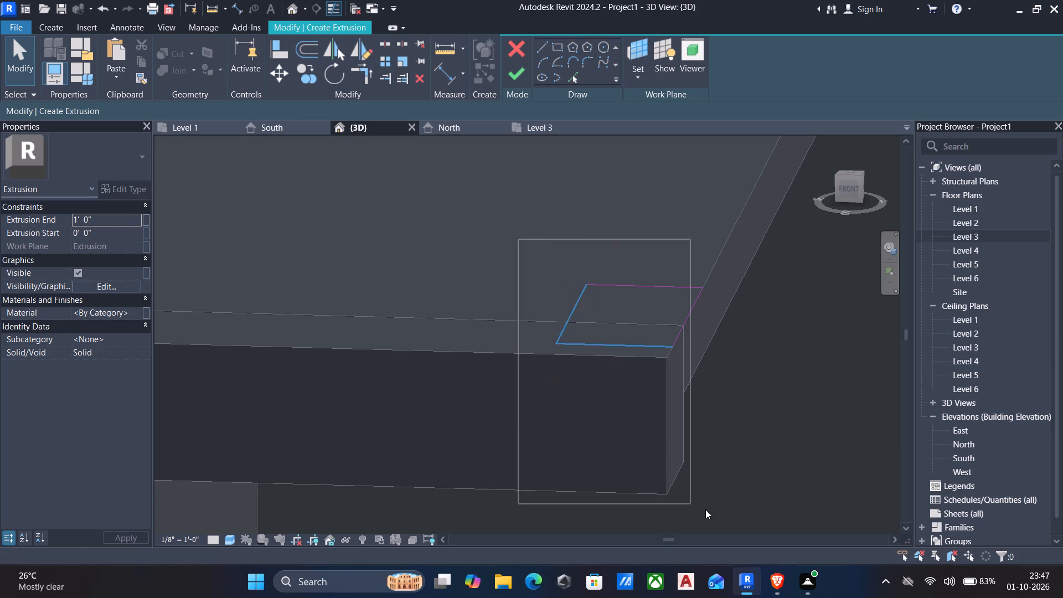
pyautogui.moveTo(705, 509); pyautogui.dragTo(734, 501)
pyautogui.press('Down')
pyautogui.press('Down')
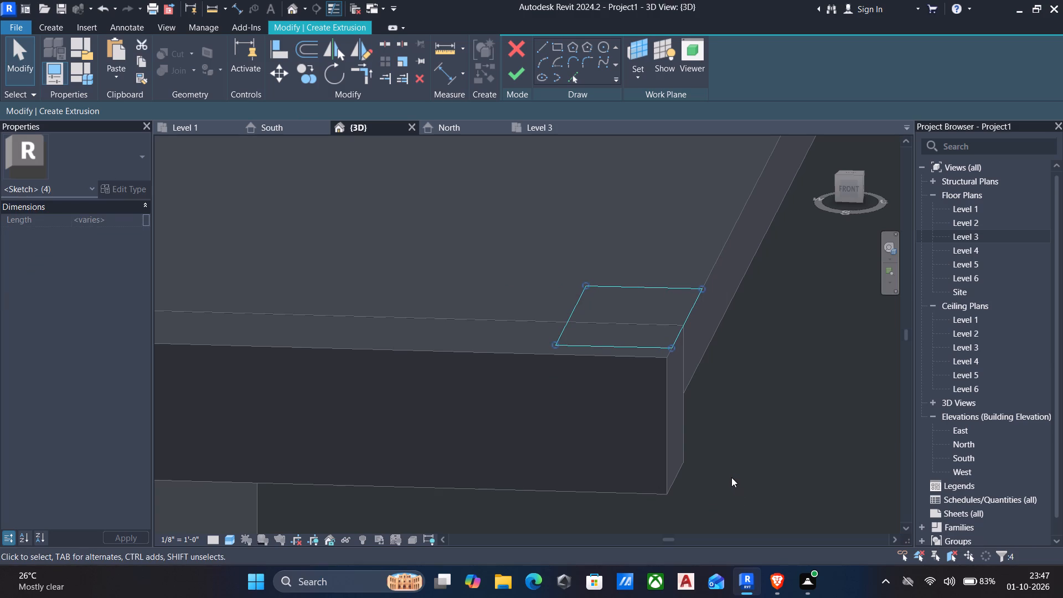
pyautogui.press('Down')
pyautogui.press('Down')
pyautogui.press('Down')
pyautogui.press('Down')
pyautogui.press('Down')
pyautogui.press('Down')
pyautogui.press('Down')
pyautogui.press('Down')
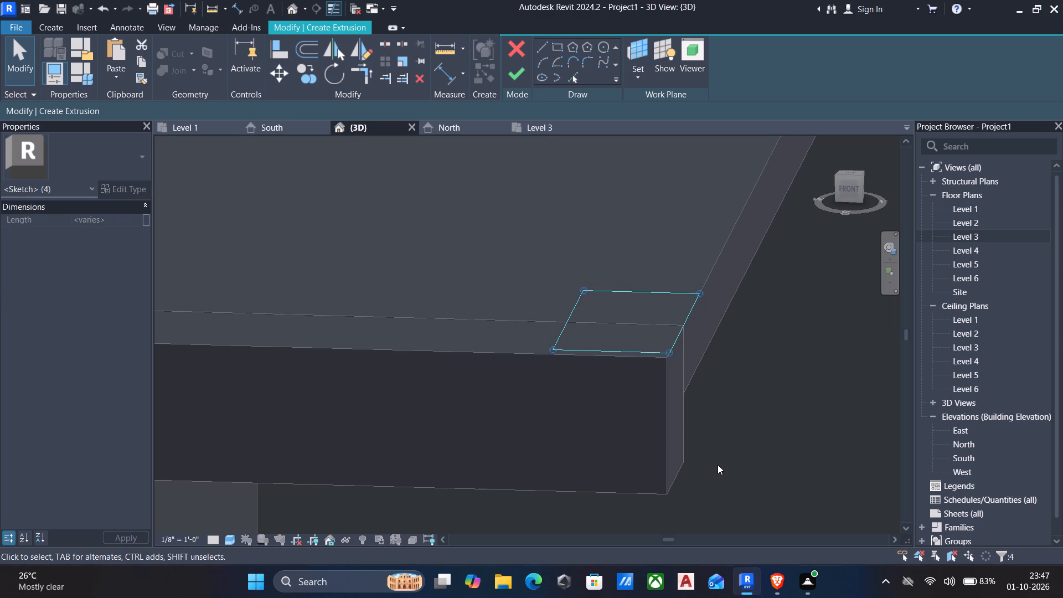
pyautogui.press('Down')
pyautogui.press('Down')
pyautogui.press('Down')
pyautogui.scroll(5, 663, 481)
pyautogui.scroll(5, 580, 302)
pyautogui.moveTo(580, 294); pyautogui.dragTo(581, 474, button='middle')
pyautogui.press('Down')
pyautogui.press('Down')
pyautogui.press('Down')
pyautogui.press('Down')
pyautogui.scroll(4, 682, 343)
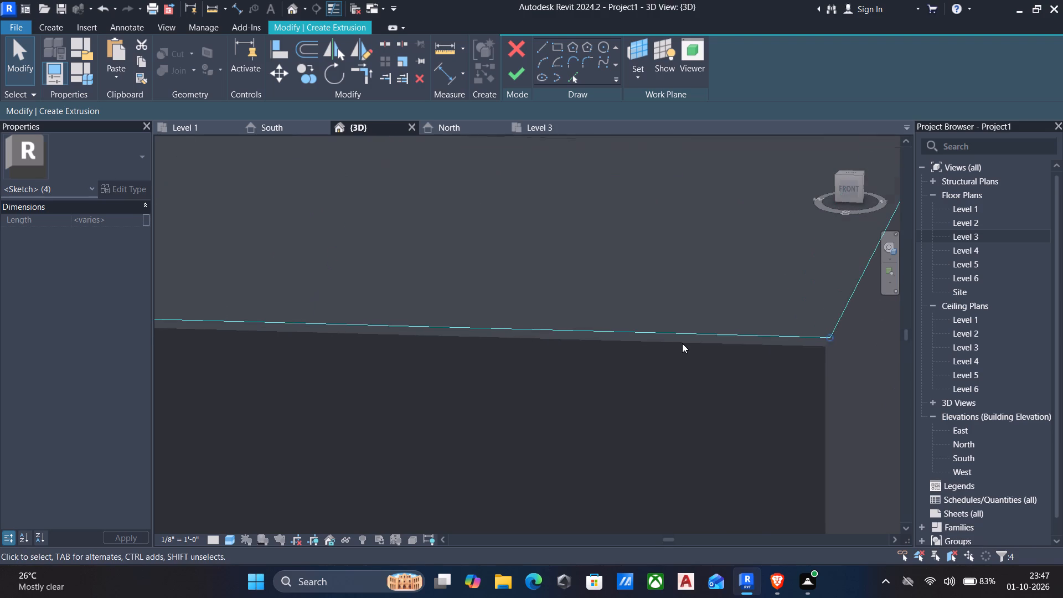
pyautogui.press('Down')
pyautogui.press('Down')
pyautogui.press('Down')
pyautogui.press('Down')
pyautogui.press('Down')
pyautogui.press('Down')
pyautogui.press('Down')
pyautogui.press('Down')
pyautogui.press('Down')
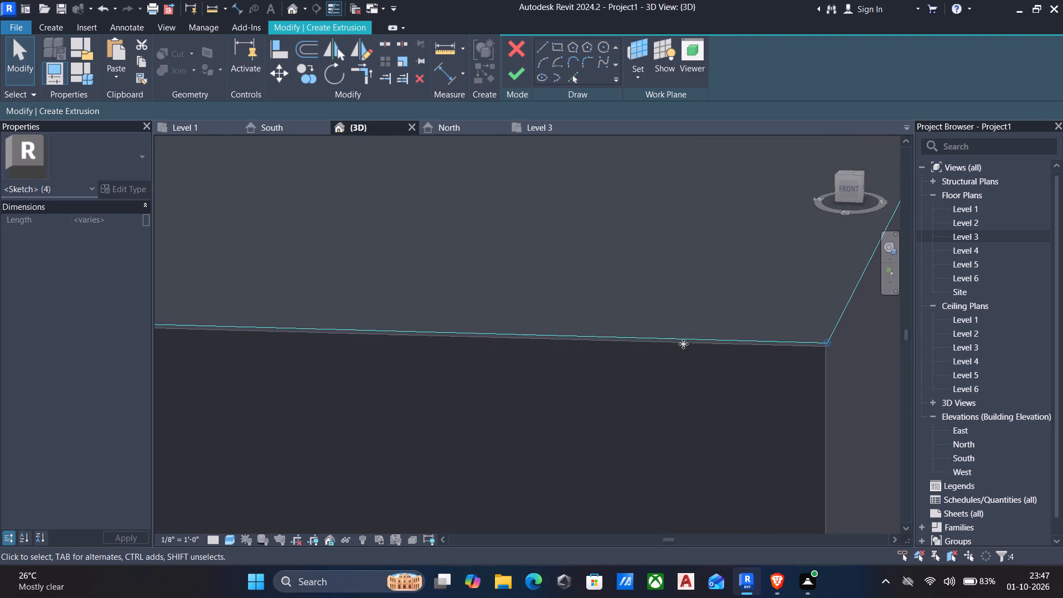
pyautogui.press('Down')
pyautogui.press('Down')
pyautogui.press('Down')
pyautogui.press('Down')
pyautogui.press('Down')
pyautogui.press('Down')
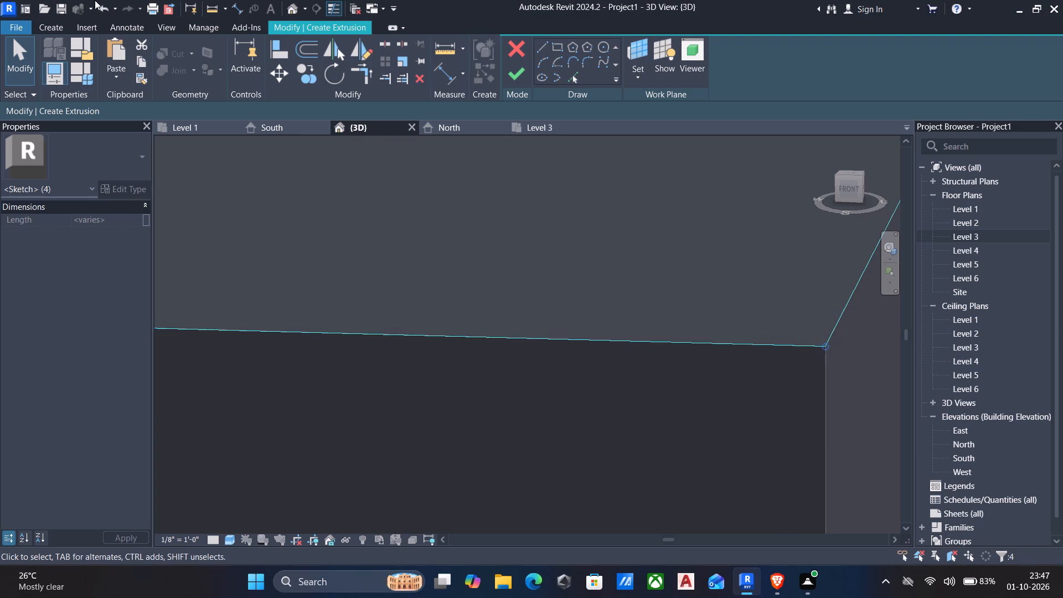
pyautogui.click(513, 76)
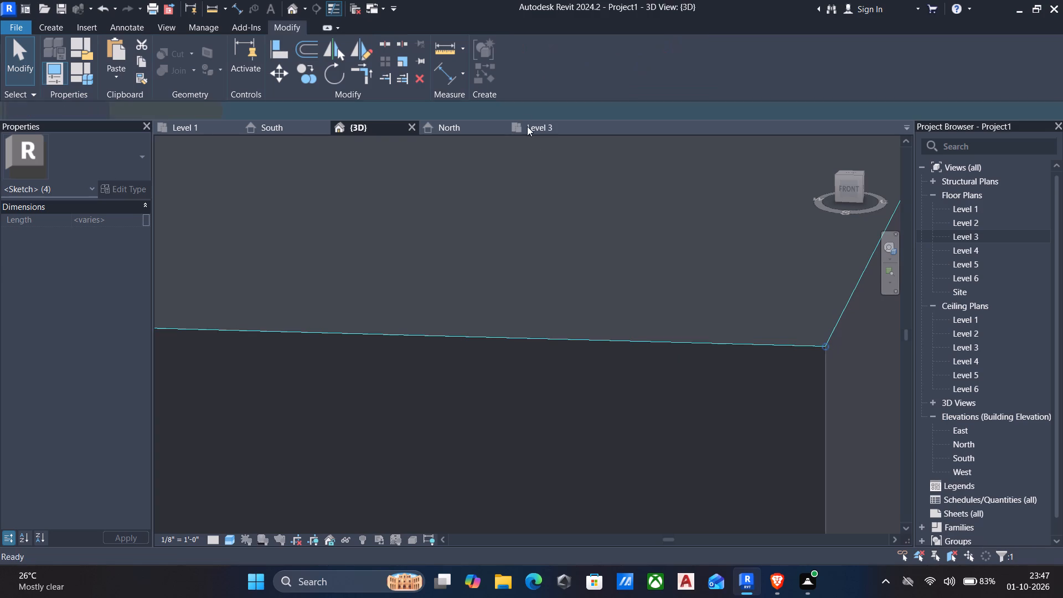
# Stretch the corner extrusion upward into a column to the underside of the band's upper arm, at 9' 6" depth.
pyautogui.scroll(-9, 569, 228)
pyautogui.scroll(-11, 589, 287)
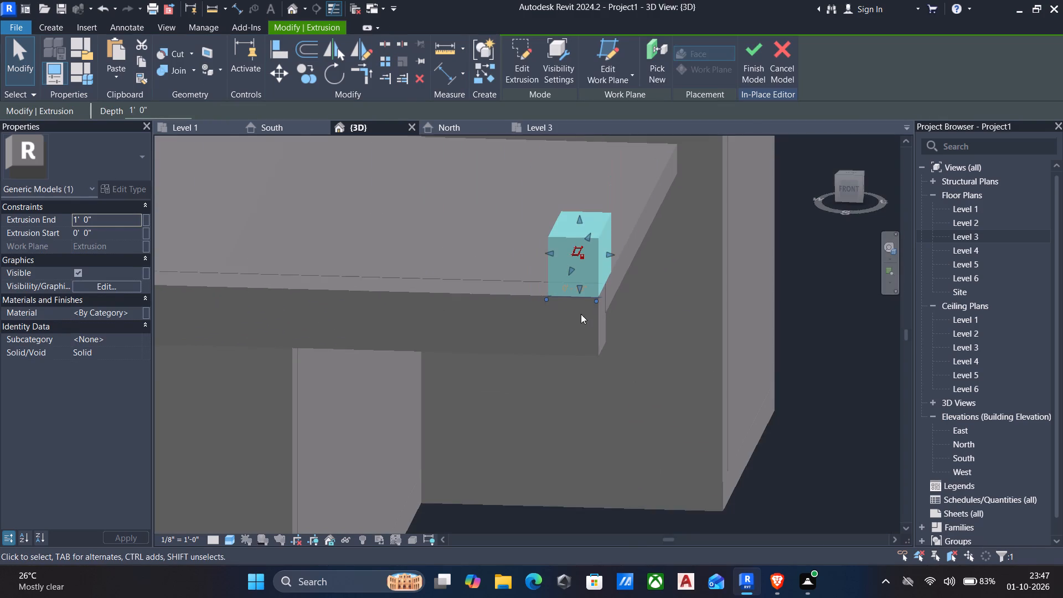
pyautogui.scroll(-15, 580, 315)
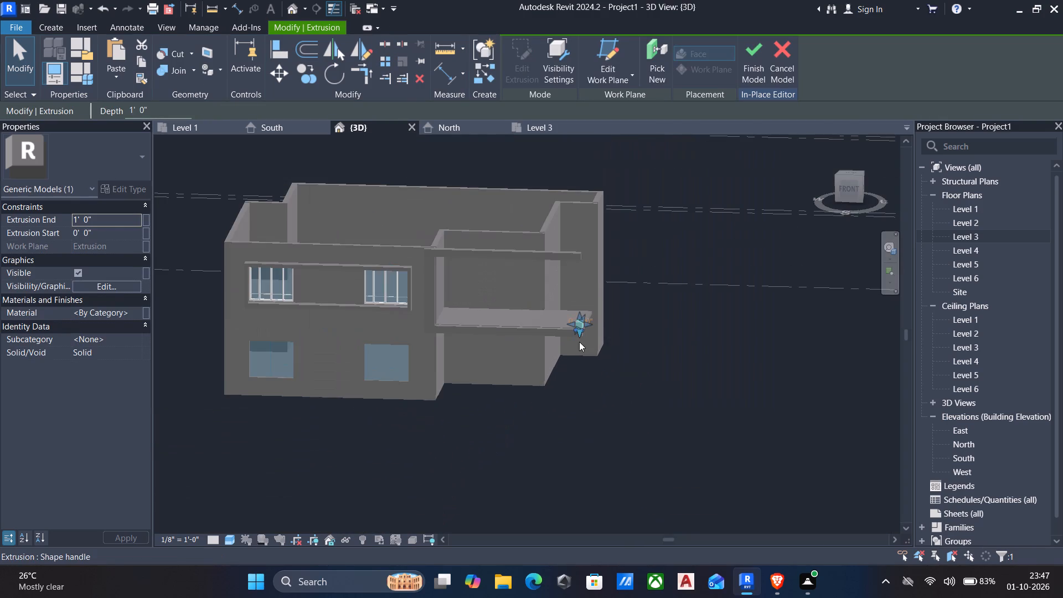
pyautogui.scroll(12, 598, 326)
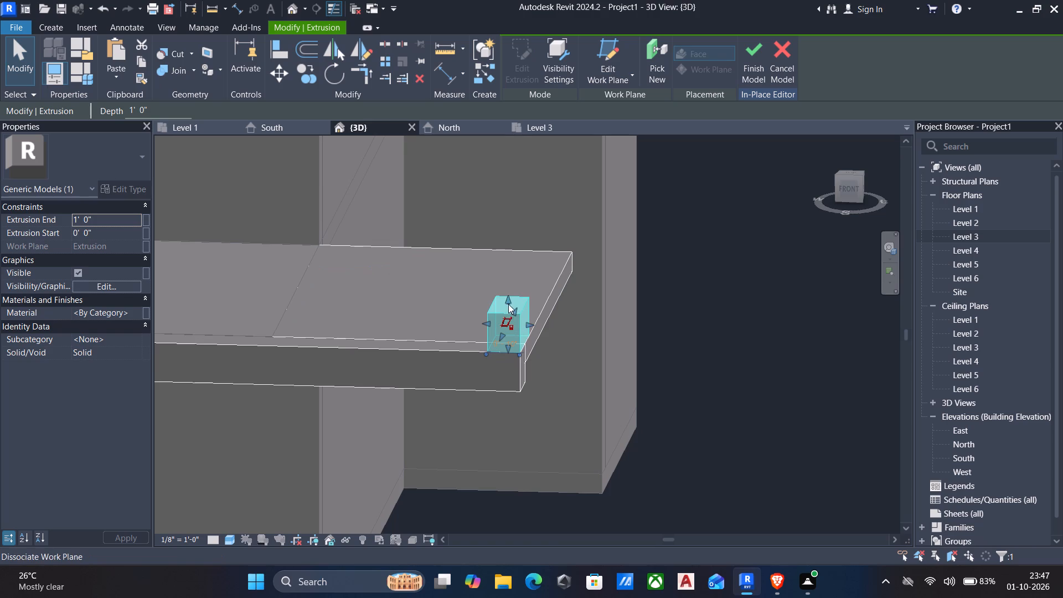
pyautogui.moveTo(508, 292); pyautogui.dragTo(515, 159)
pyautogui.scroll(-5, 503, 232)
pyautogui.moveTo(476, 306); pyautogui.dragTo(482, 444, button='middle')
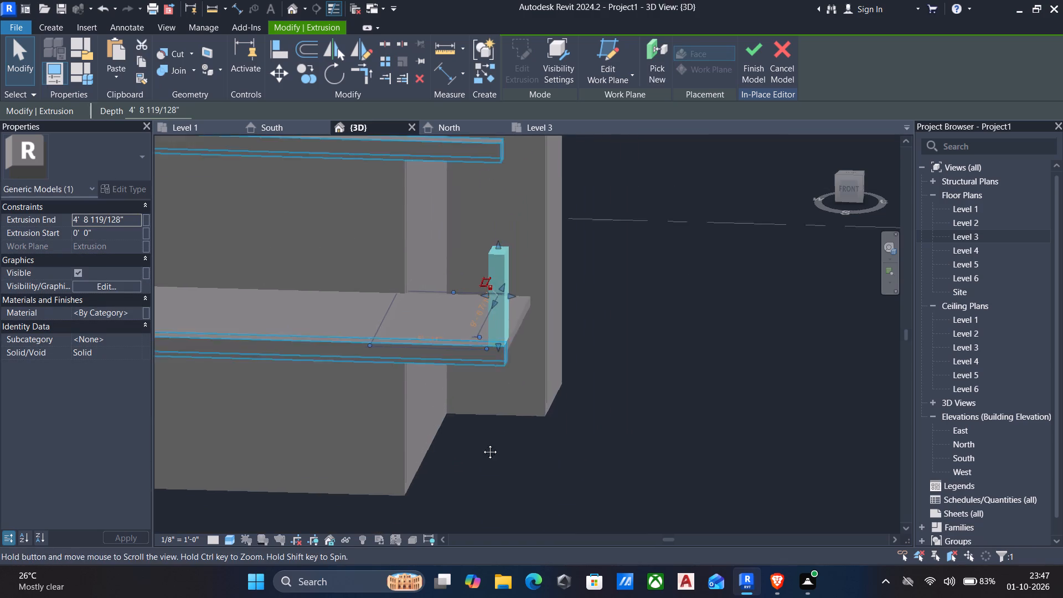
pyautogui.moveTo(482, 444); pyautogui.dragTo(508, 540, button='middle')
pyautogui.scroll(-3, 509, 540)
pyautogui.moveTo(536, 441); pyautogui.dragTo(539, 382)
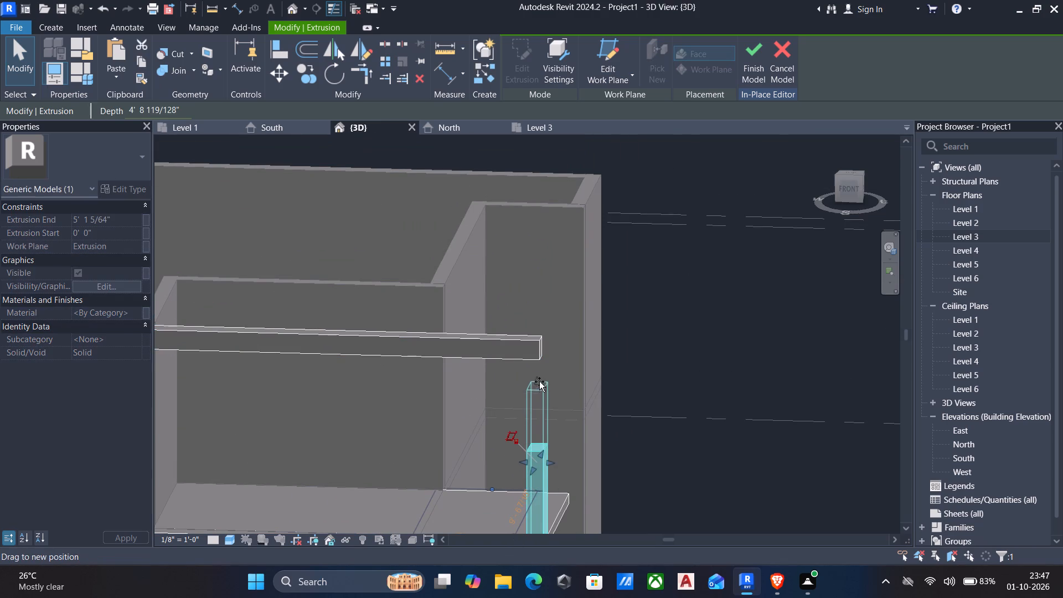
pyautogui.moveTo(539, 382); pyautogui.dragTo(541, 355)
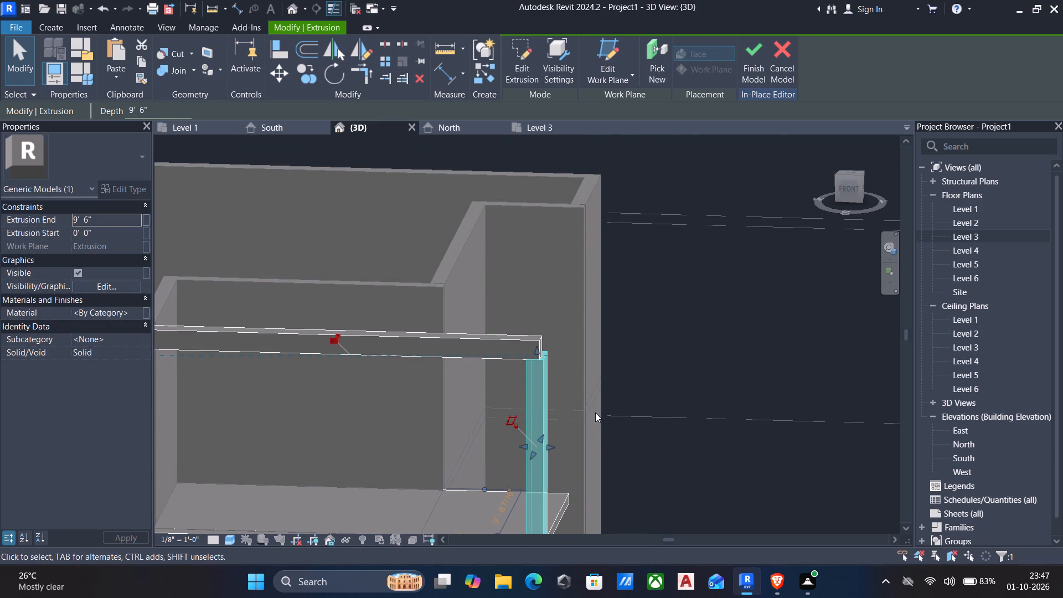
pyautogui.keyDown('shift'); pyautogui.moveTo(595, 411); pyautogui.dragTo(446, 529, button='middle'); pyautogui.keyUp('shift')
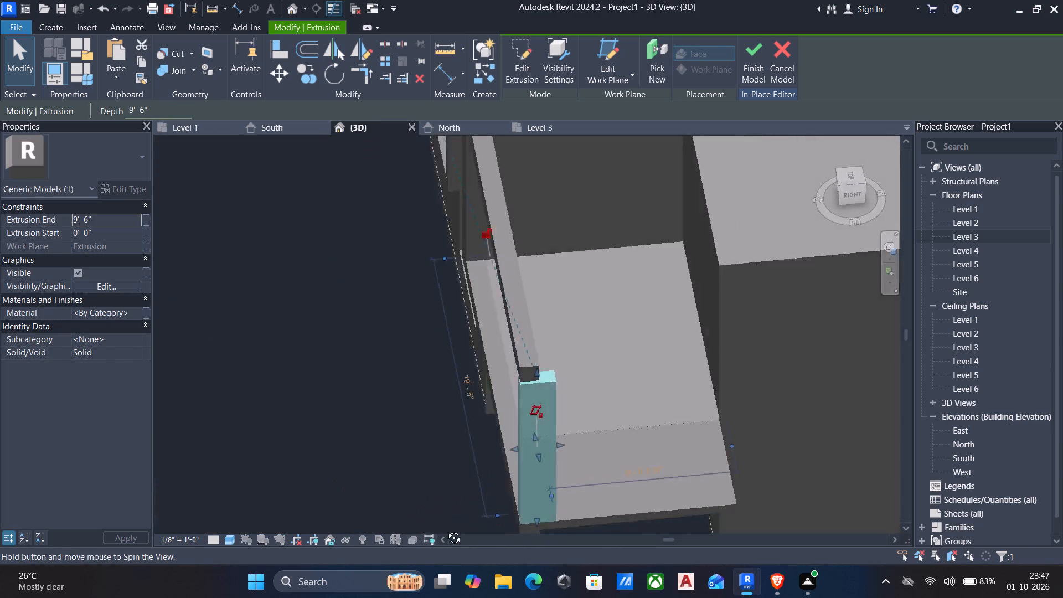
pyautogui.keyDown('shift'); pyautogui.moveTo(446, 529); pyautogui.dragTo(432, 519, button='middle'); pyautogui.keyUp('shift')
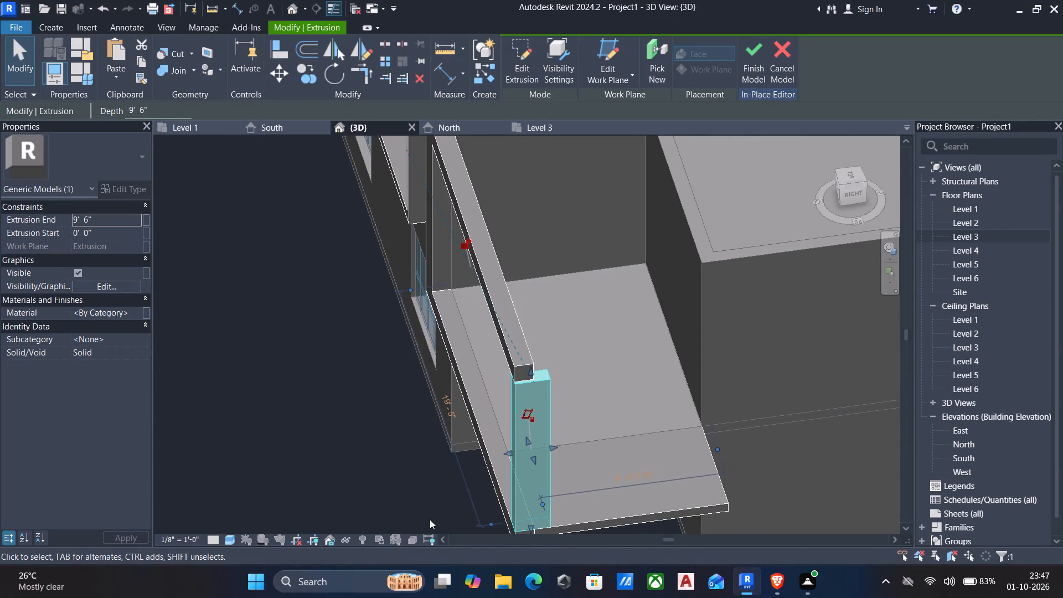
pyautogui.press('Escape')
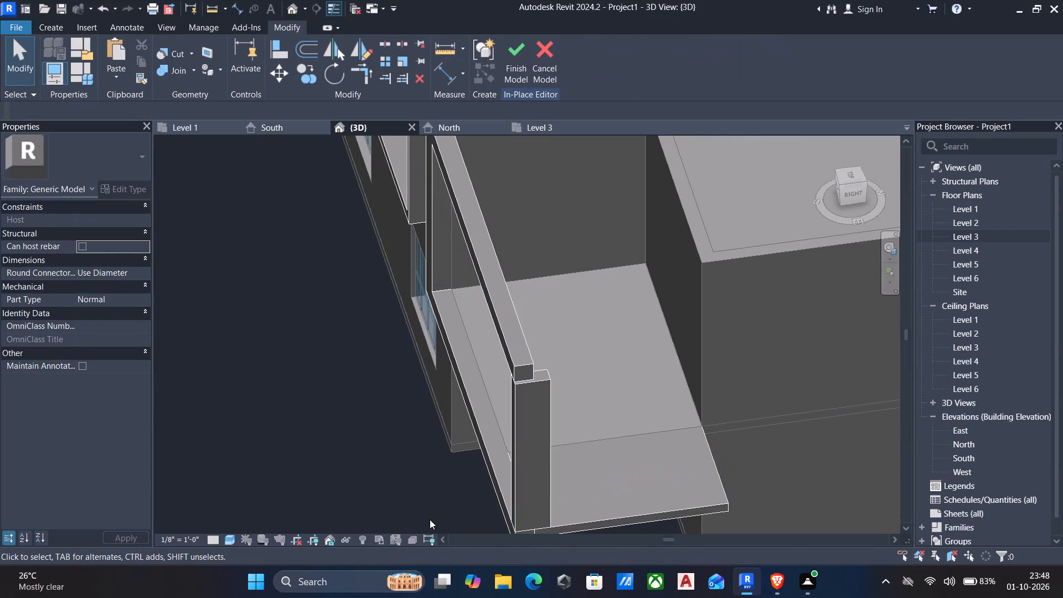
# Start a rectangular extrusion sketch in the in-place model, using the inner vertical face of the band's upper arm as work plane.
pyautogui.scroll(-2, 446, 524)
pyautogui.moveTo(460, 494); pyautogui.dragTo(470, 528, button='middle')
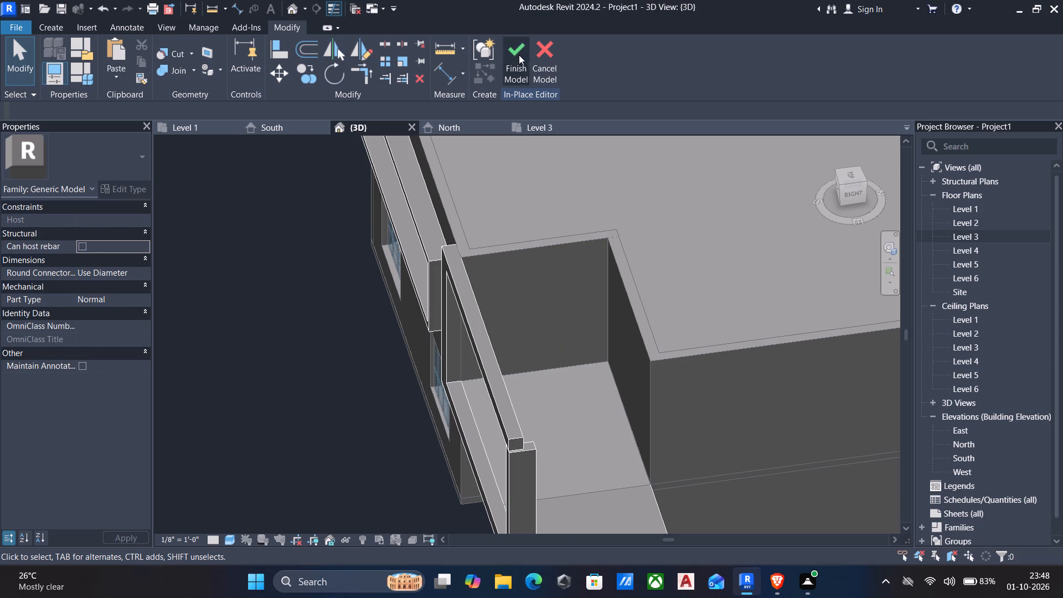
pyautogui.click(55, 28)
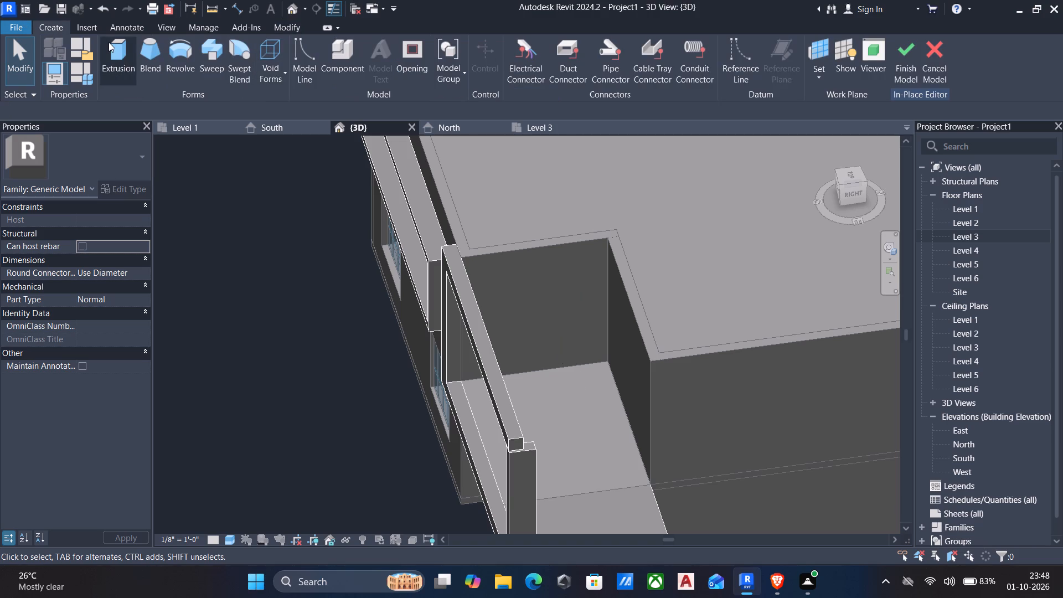
pyautogui.click(120, 55)
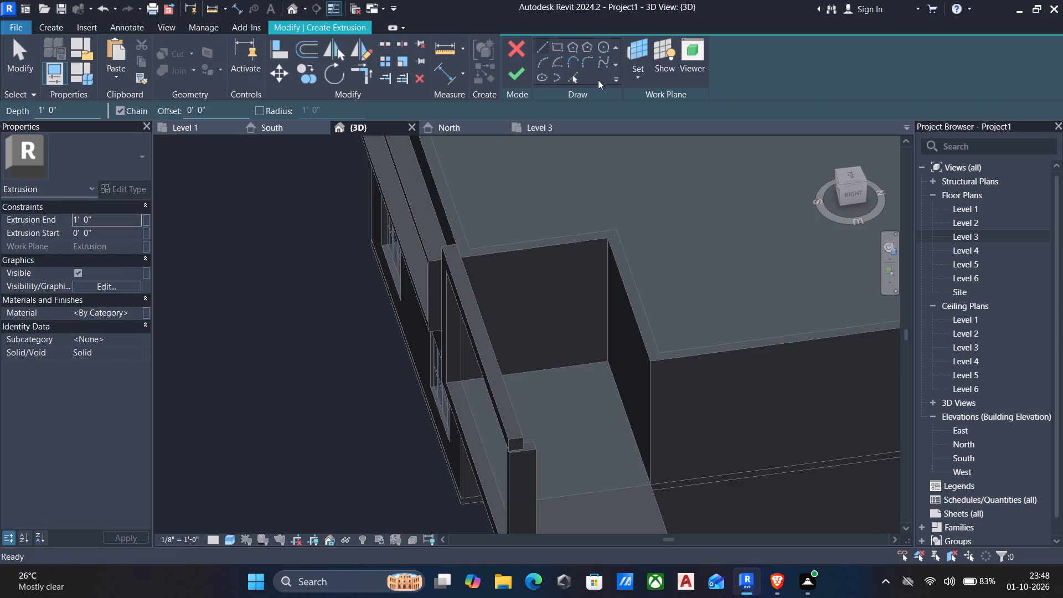
pyautogui.click(634, 79)
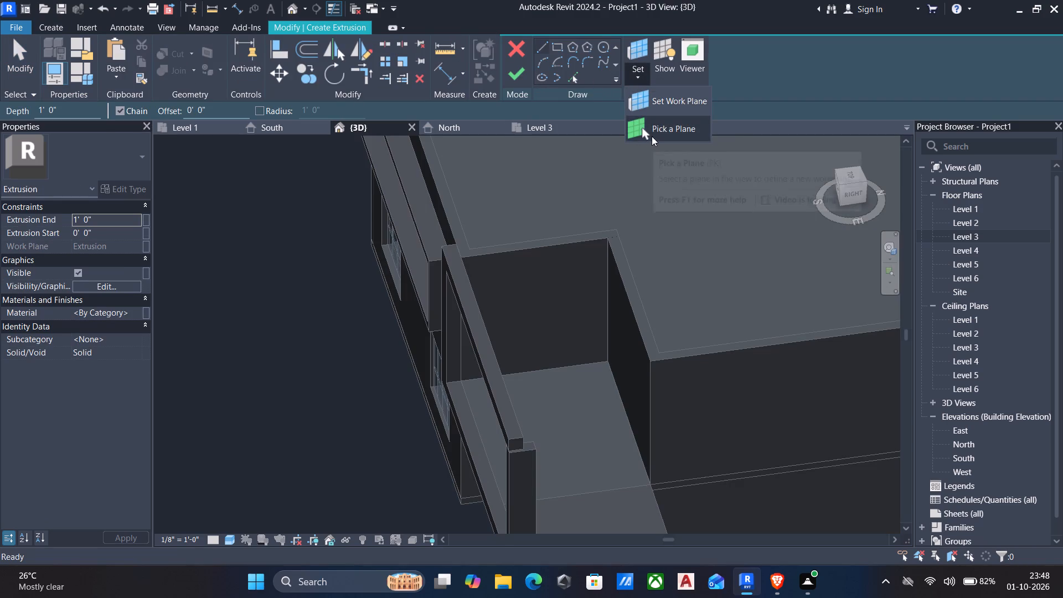
pyautogui.click(665, 121)
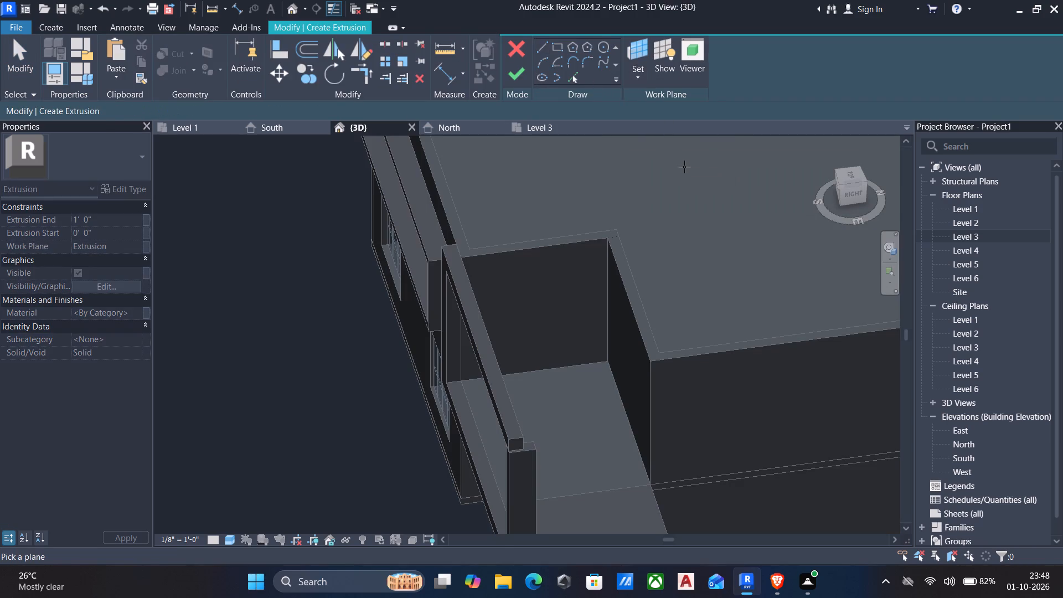
pyautogui.keyDown('shift'); pyautogui.moveTo(684, 168); pyautogui.dragTo(497, 168, button='middle'); pyautogui.keyUp('shift')
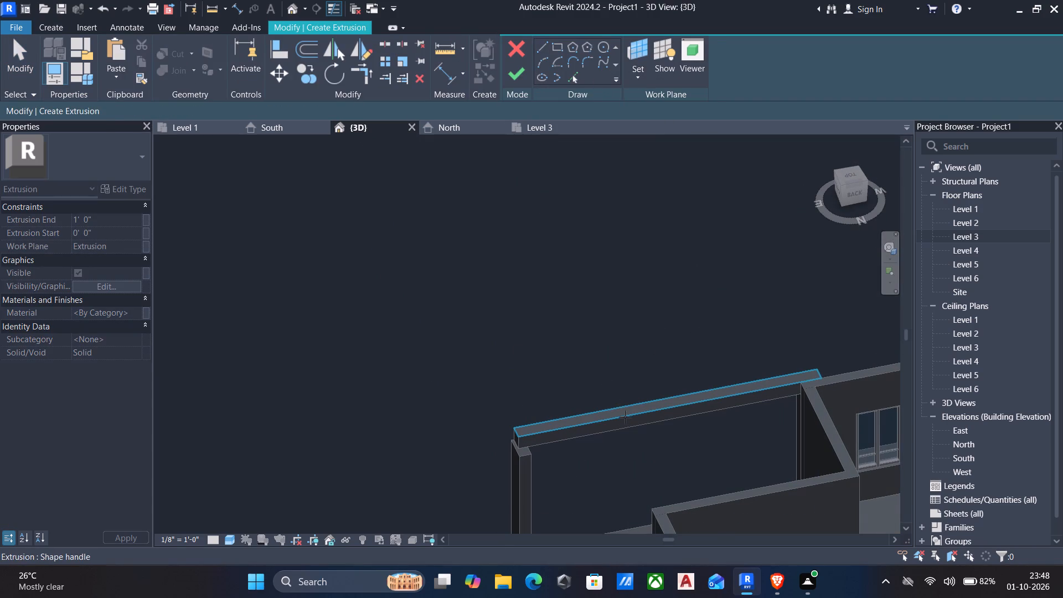
pyautogui.click(625, 419)
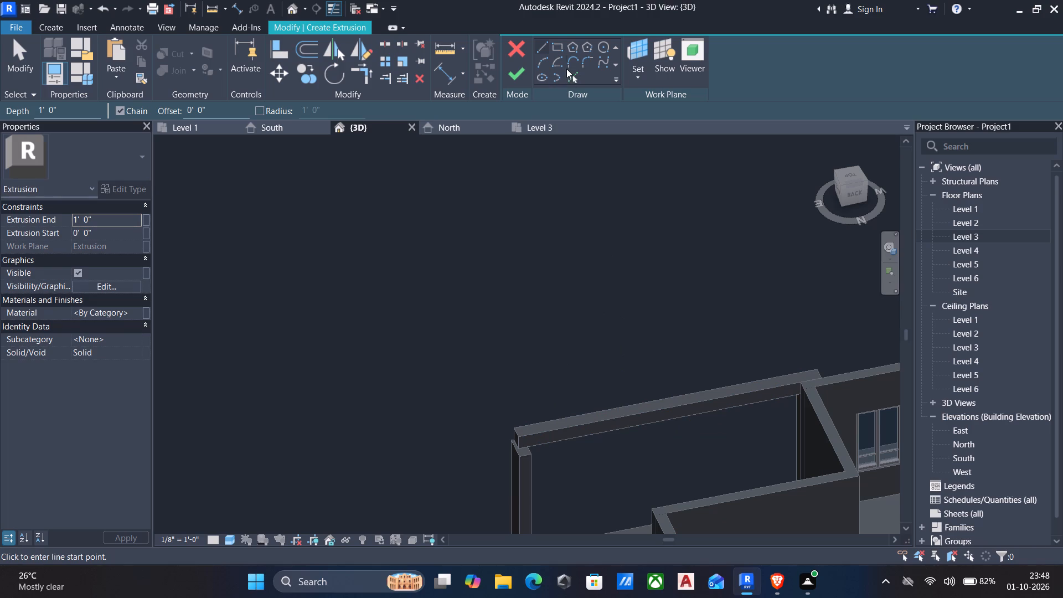
pyautogui.click(555, 49)
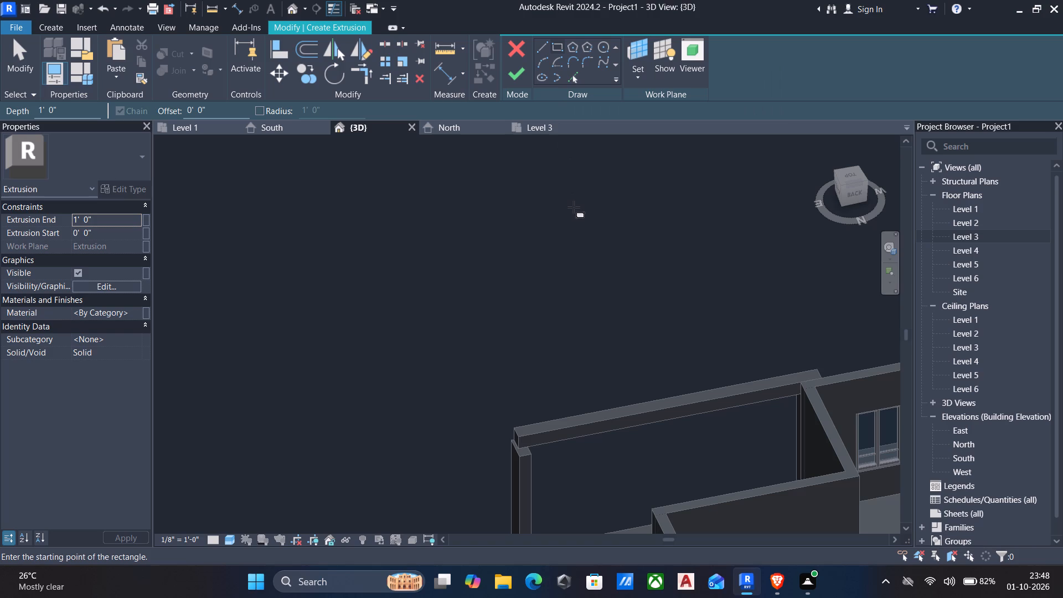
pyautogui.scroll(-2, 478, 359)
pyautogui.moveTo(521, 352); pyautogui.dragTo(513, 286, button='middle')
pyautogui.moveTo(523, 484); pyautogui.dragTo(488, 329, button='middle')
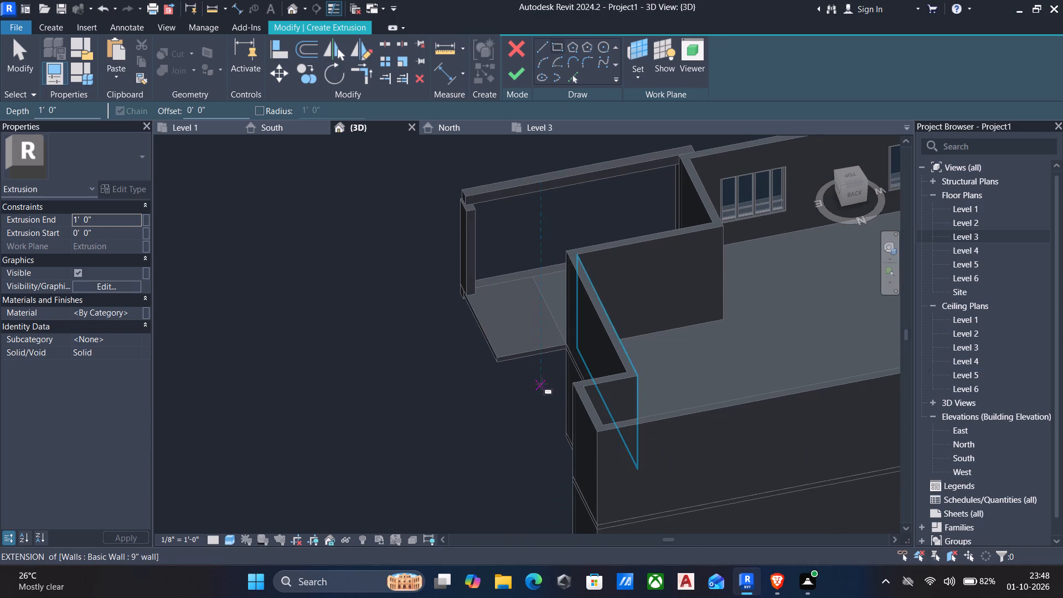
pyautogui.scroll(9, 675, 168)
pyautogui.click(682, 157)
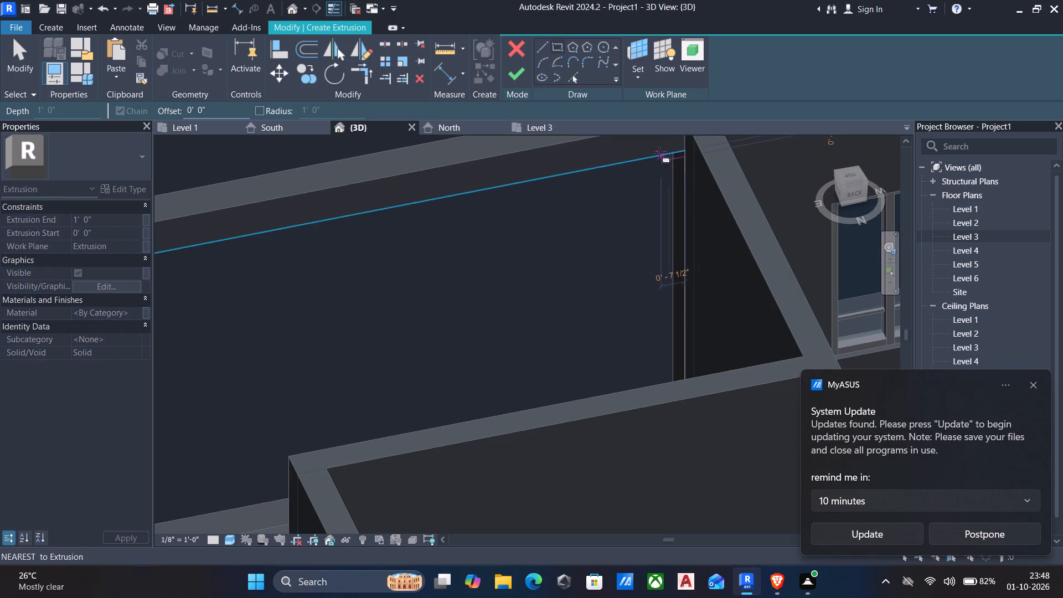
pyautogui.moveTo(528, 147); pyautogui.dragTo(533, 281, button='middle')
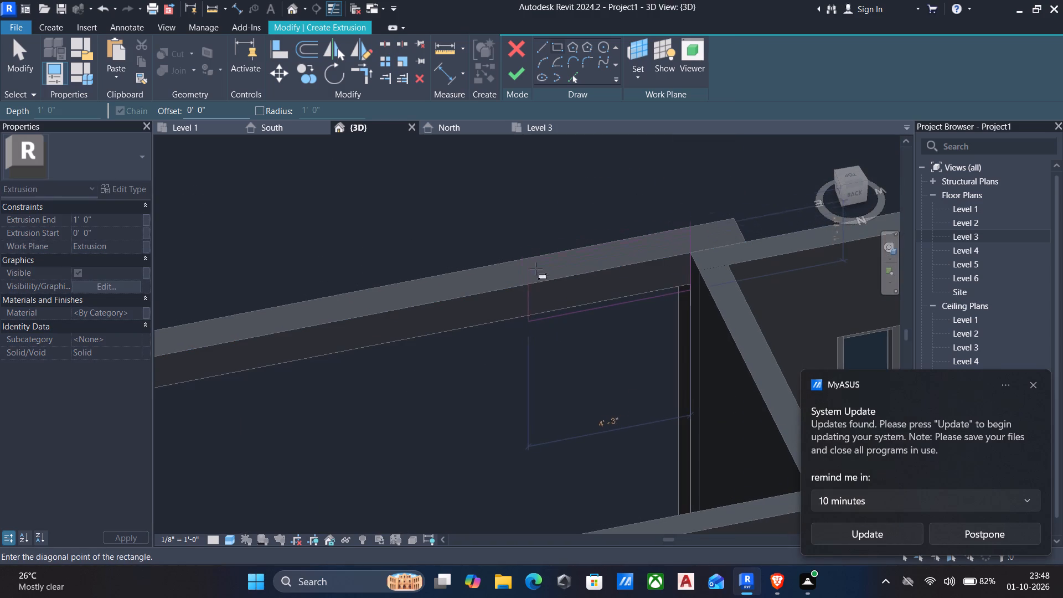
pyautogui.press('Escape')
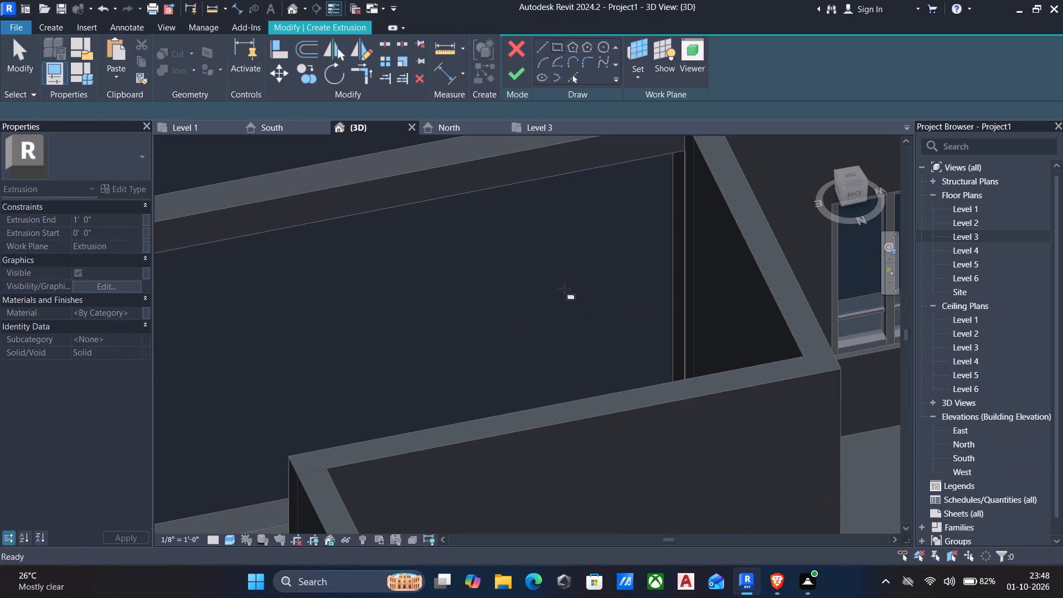
# Sketch a rectangle about 2'-0" long over the upper arm's full height, starting at its wall-side top corner, and finish the extrusion at 1' depth.
pyautogui.moveTo(845, 293); pyautogui.dragTo(829, 412, button='middle')
pyautogui.scroll(5, 685, 287)
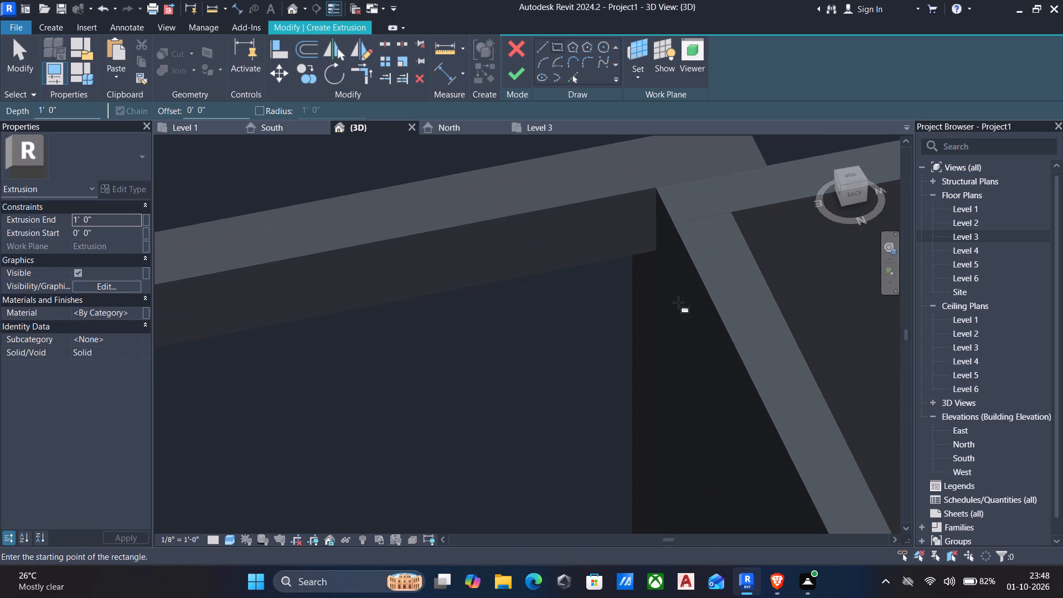
pyautogui.click(652, 191)
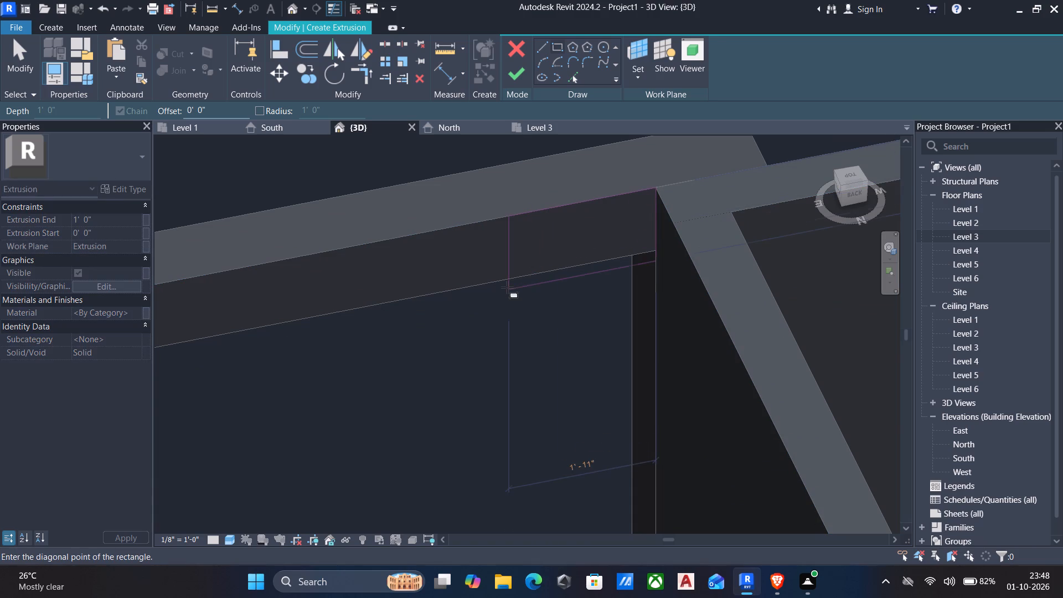
pyautogui.click(499, 277)
pyautogui.scroll(-4, 471, 230)
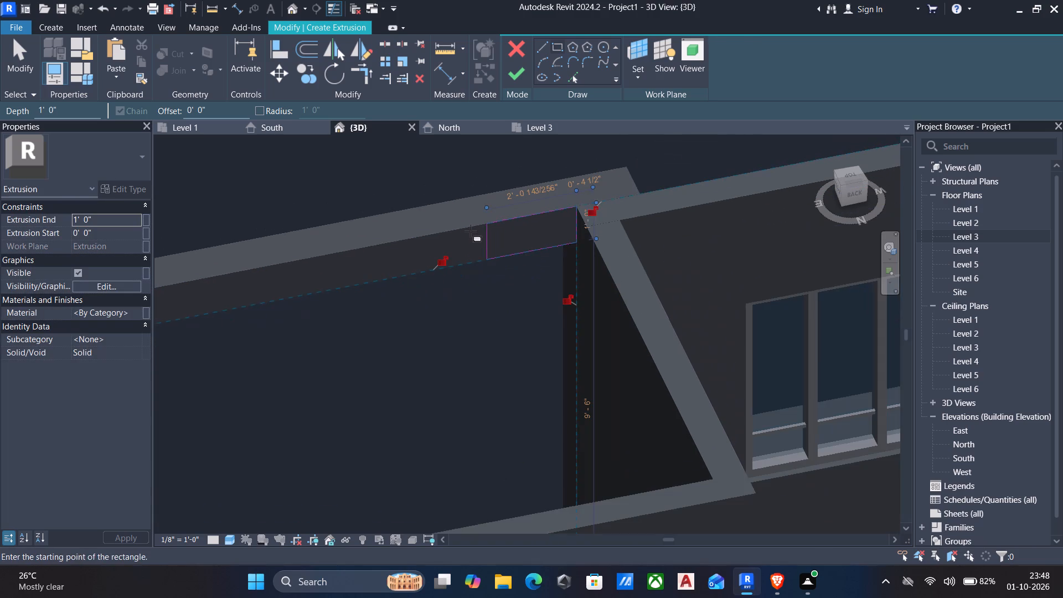
pyautogui.click(518, 80)
pyautogui.scroll(-4, 503, 131)
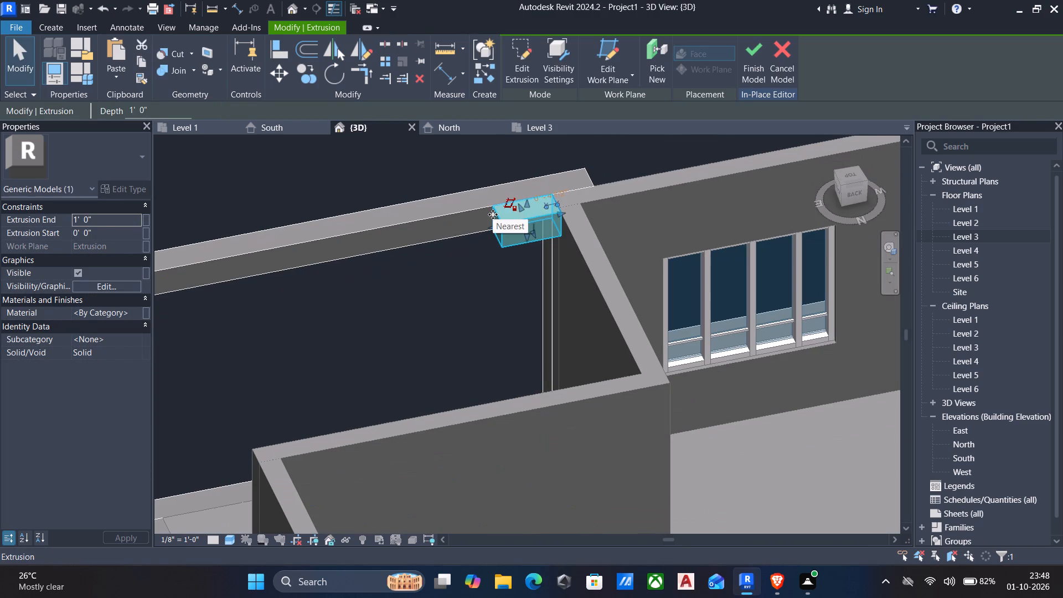
# Stretch the extrusion into a balcony roof slab along the upper arm to its free end and 9' 11 119/128" deep, and finish the in-place model.
pyautogui.keyDown('shift'); pyautogui.moveTo(493, 216); pyautogui.dragTo(755, 156, button='middle'); pyautogui.keyUp('shift')
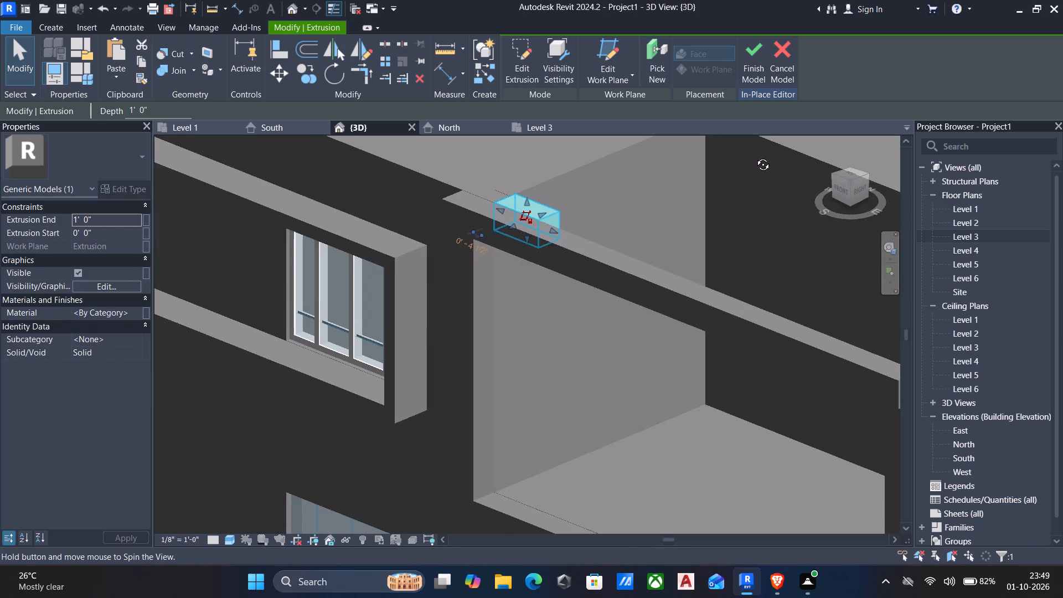
pyautogui.keyDown('shift'); pyautogui.moveTo(755, 156); pyautogui.dragTo(739, 151, button='middle'); pyautogui.keyUp('shift')
pyautogui.scroll(-4, 739, 151)
pyautogui.moveTo(742, 172); pyautogui.dragTo(616, 173, button='middle')
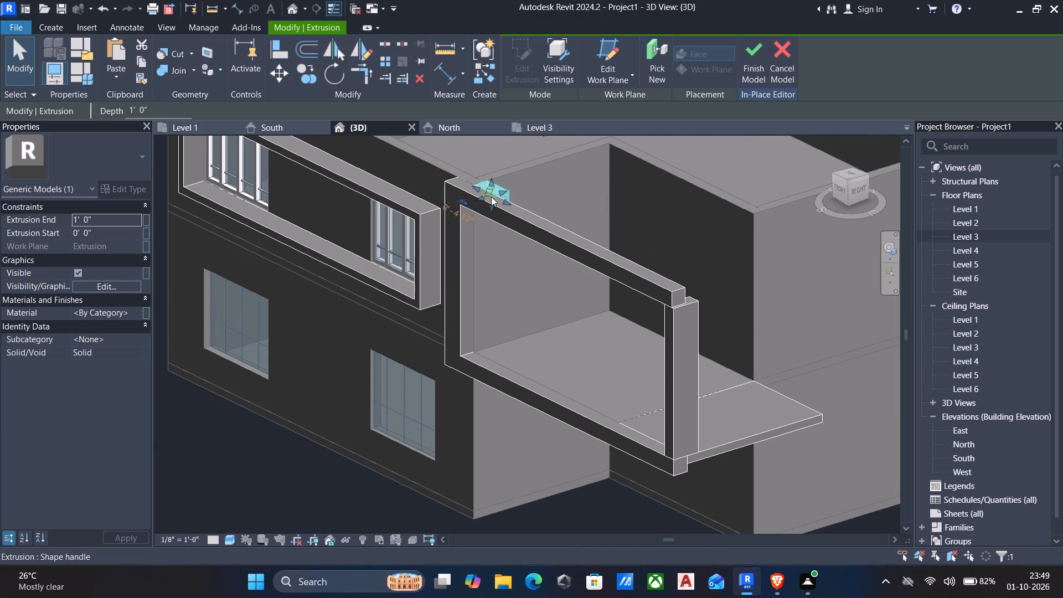
pyautogui.moveTo(503, 199); pyautogui.dragTo(697, 297)
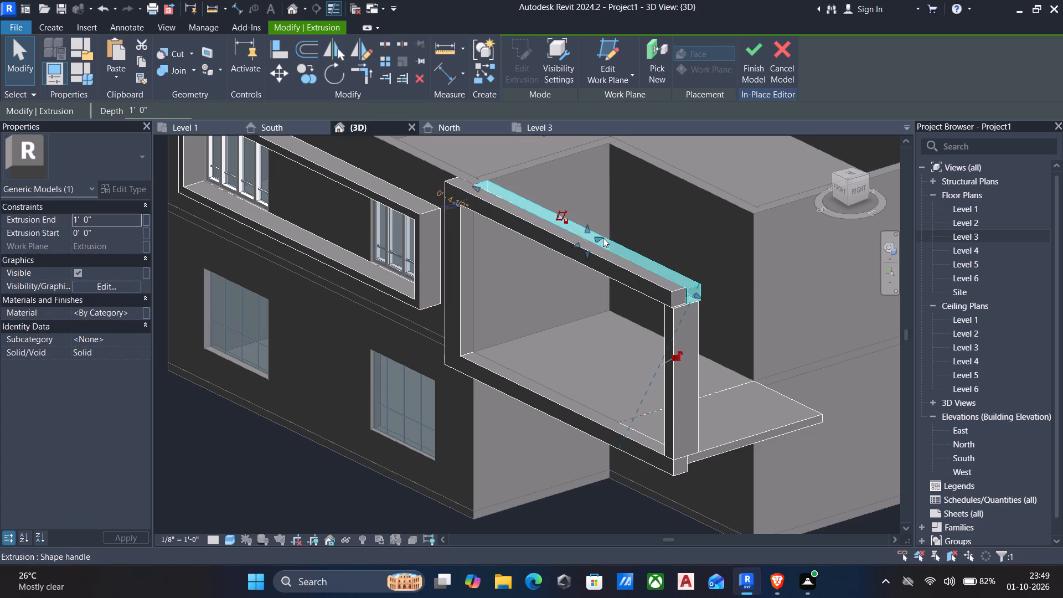
pyautogui.moveTo(598, 236); pyautogui.dragTo(706, 177)
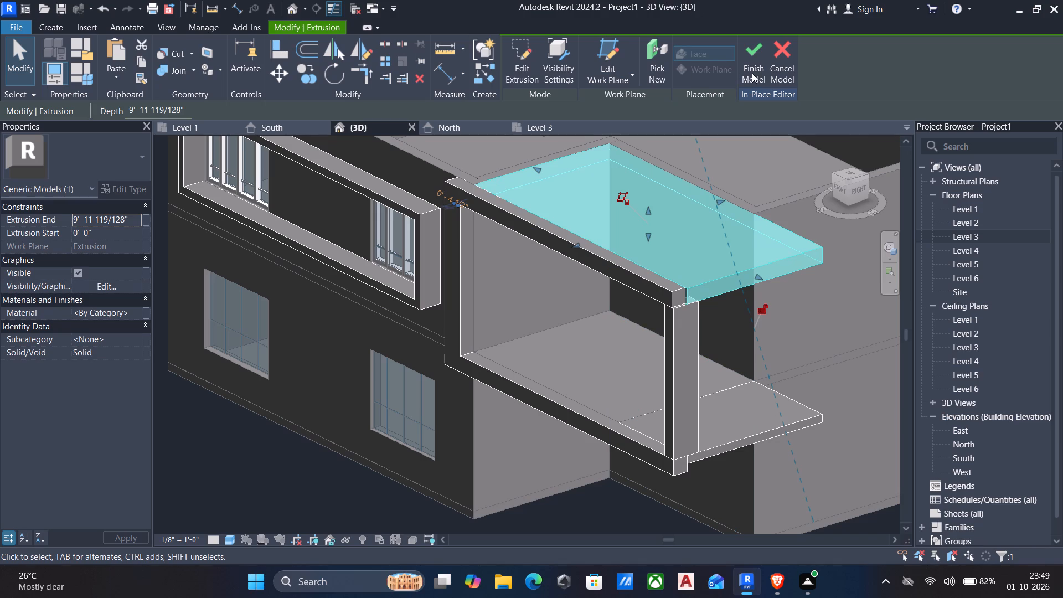
pyautogui.scroll(4, 724, 308)
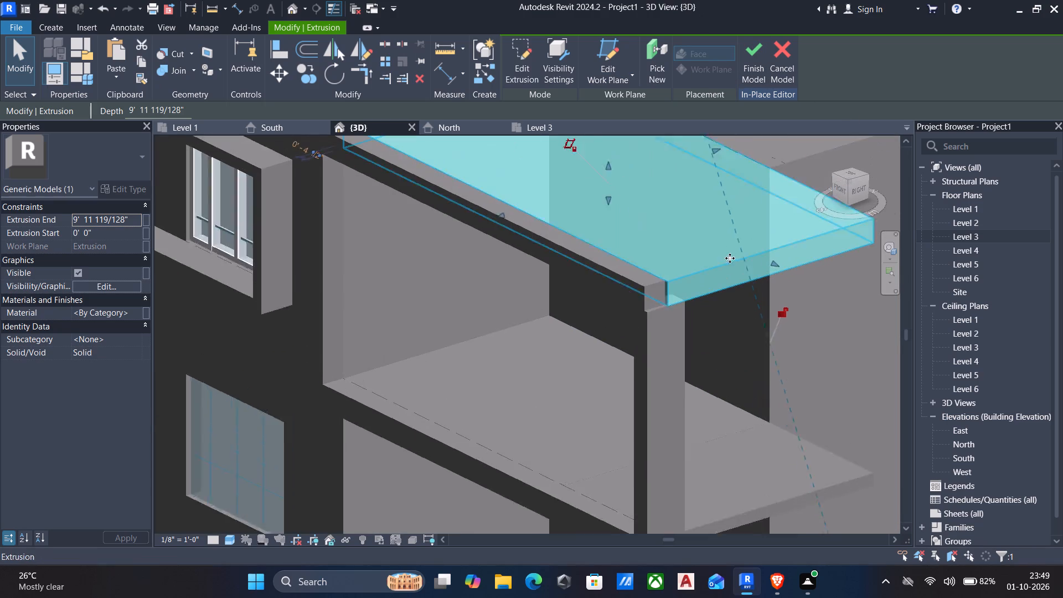
pyautogui.click(750, 52)
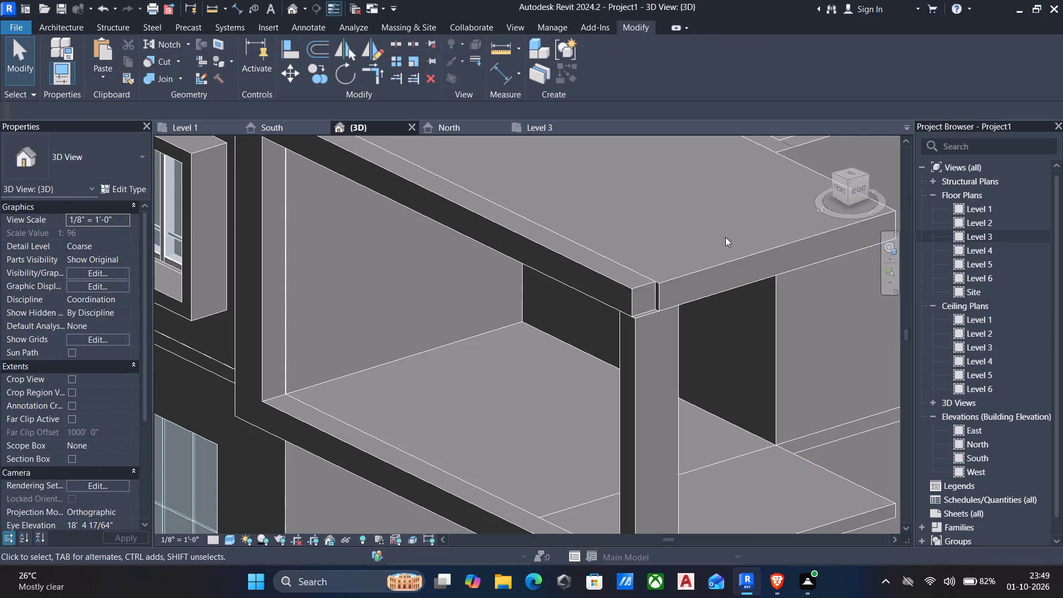
# Pull the free end of the band's upper arm back from the corner column.
pyautogui.scroll(-2, 726, 241)
pyautogui.scroll(5, 668, 300)
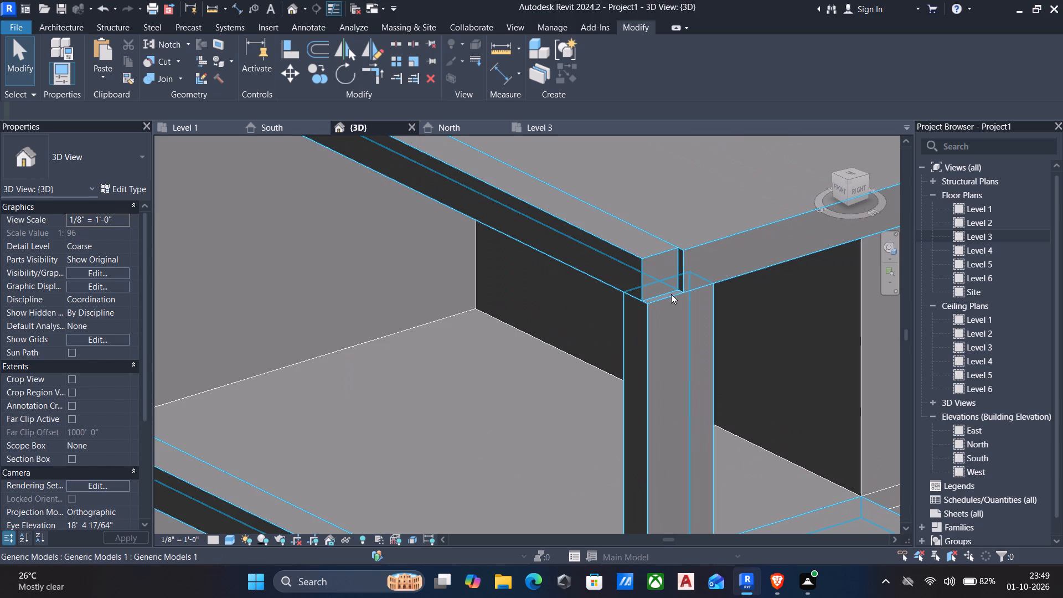
pyautogui.click(641, 284)
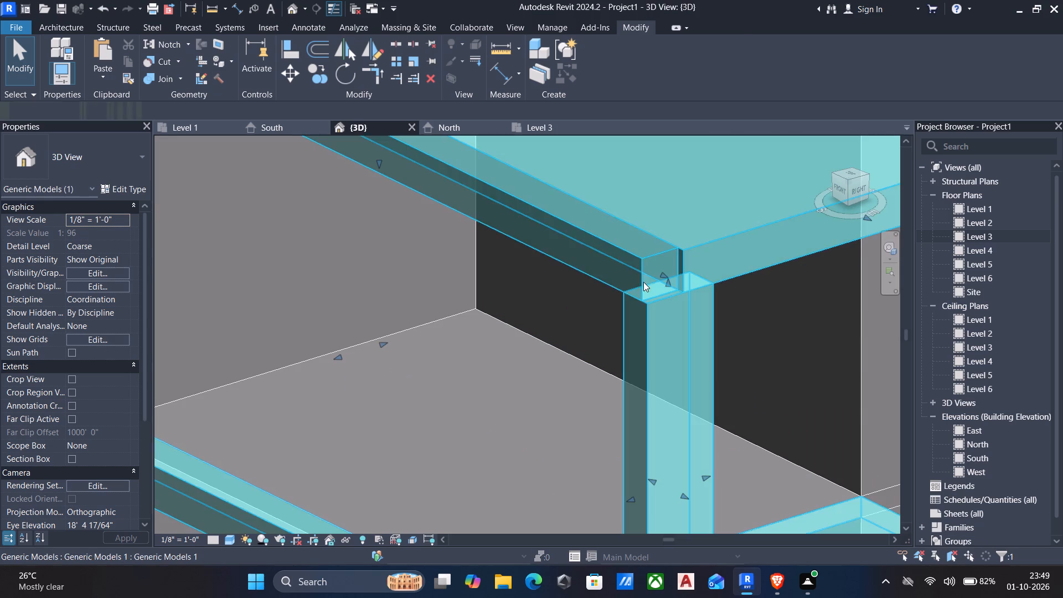
pyautogui.moveTo(662, 270); pyautogui.dragTo(603, 241)
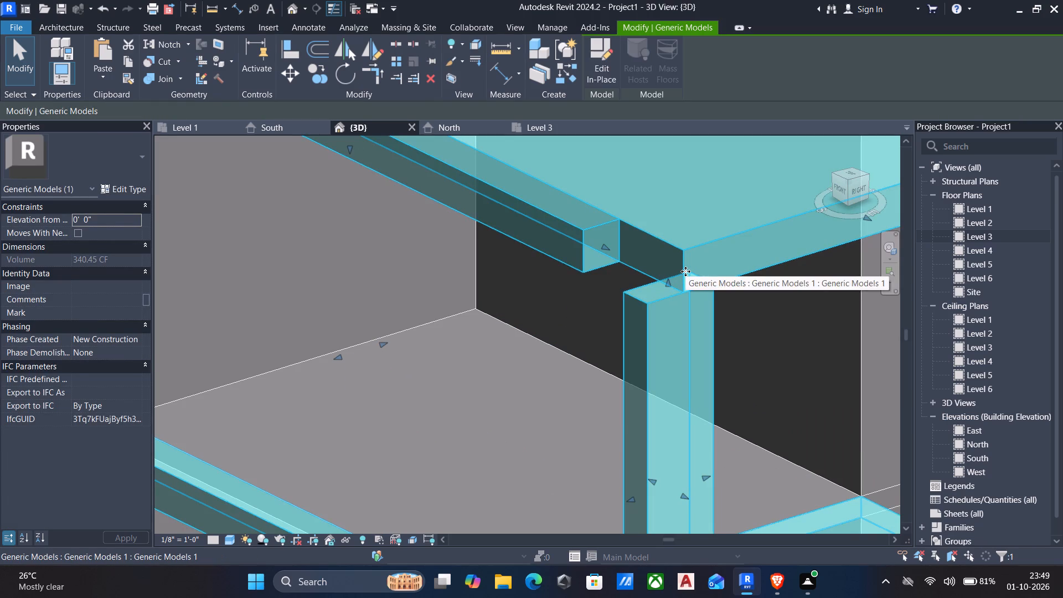
pyautogui.press('Escape')
# Align the balcony roof slab's front face with the front face of the corner column.
pyautogui.write('al')
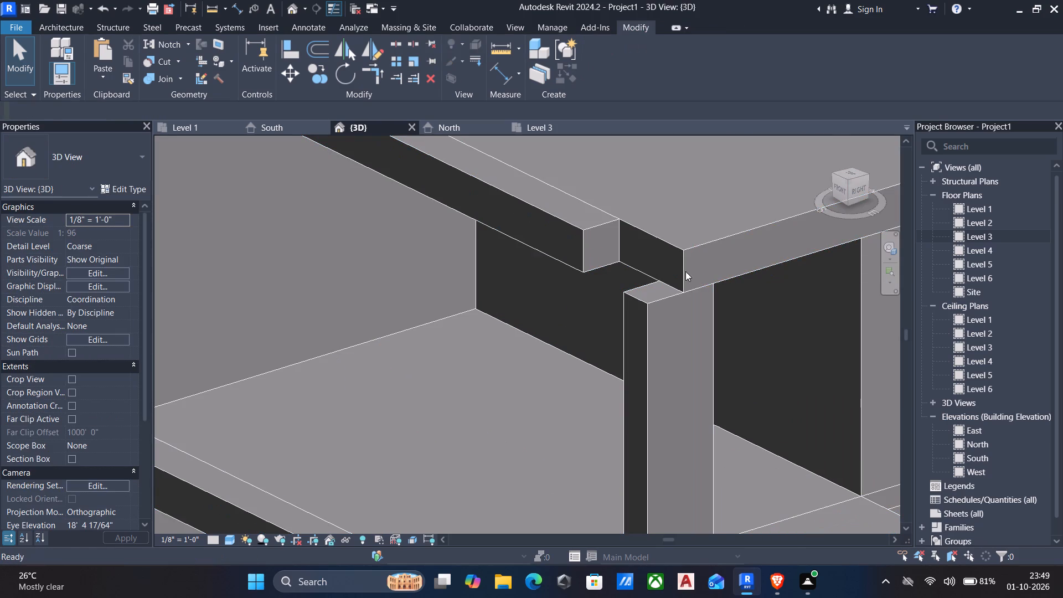
pyautogui.click(641, 305)
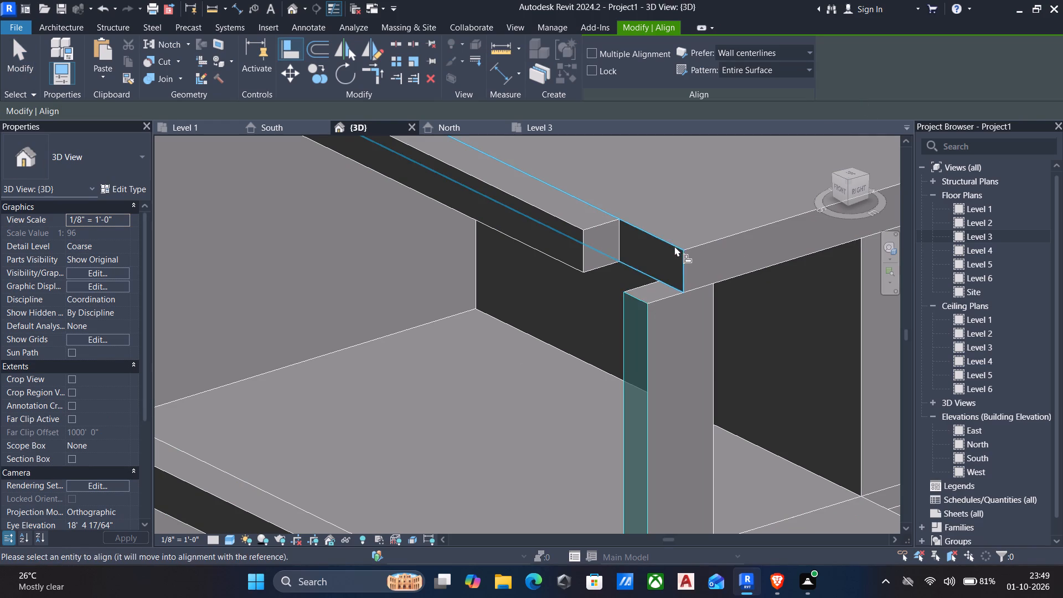
pyautogui.click(674, 246)
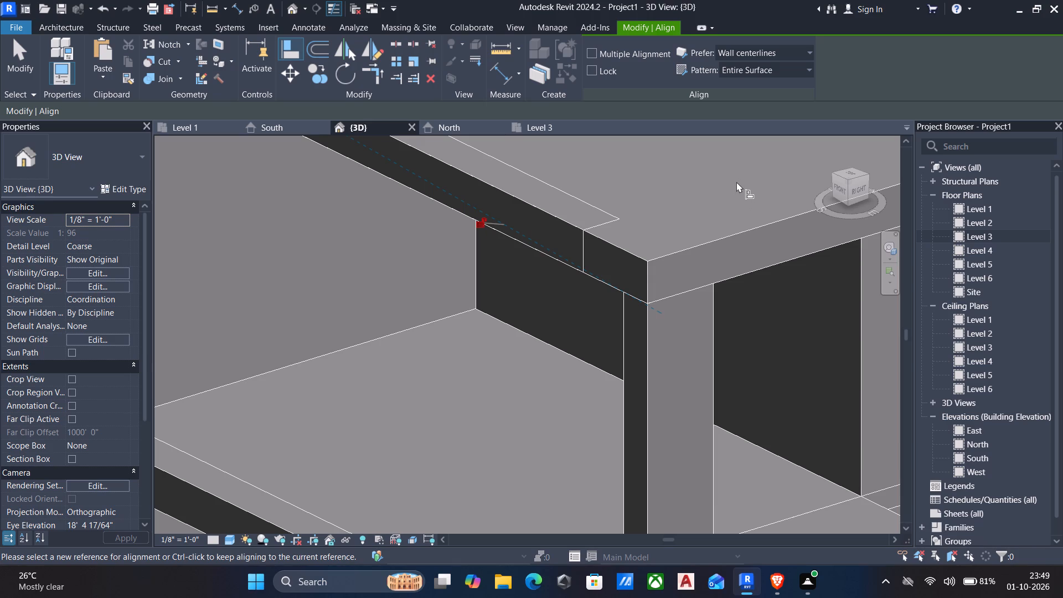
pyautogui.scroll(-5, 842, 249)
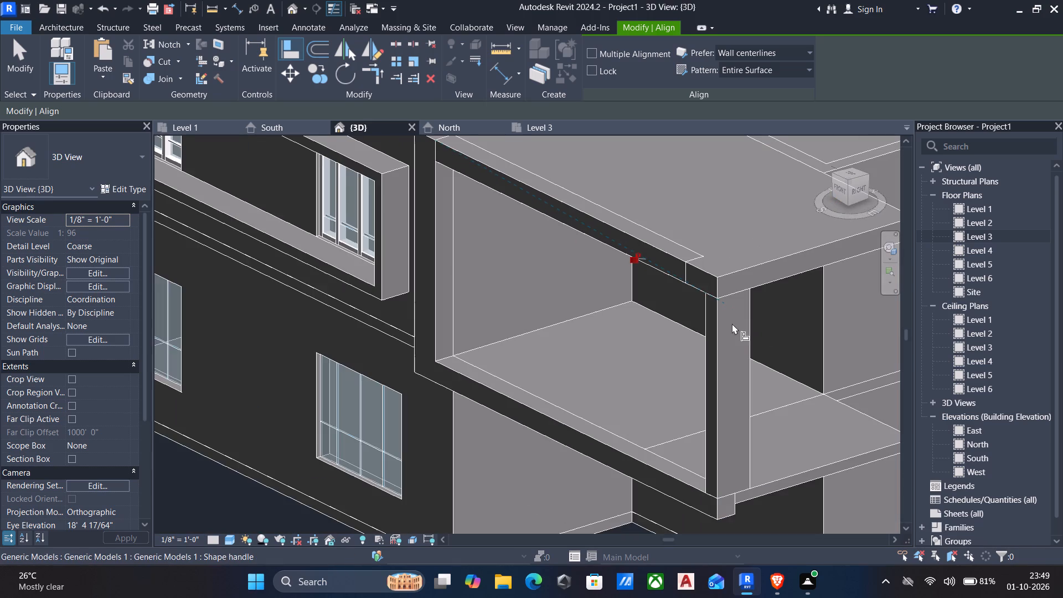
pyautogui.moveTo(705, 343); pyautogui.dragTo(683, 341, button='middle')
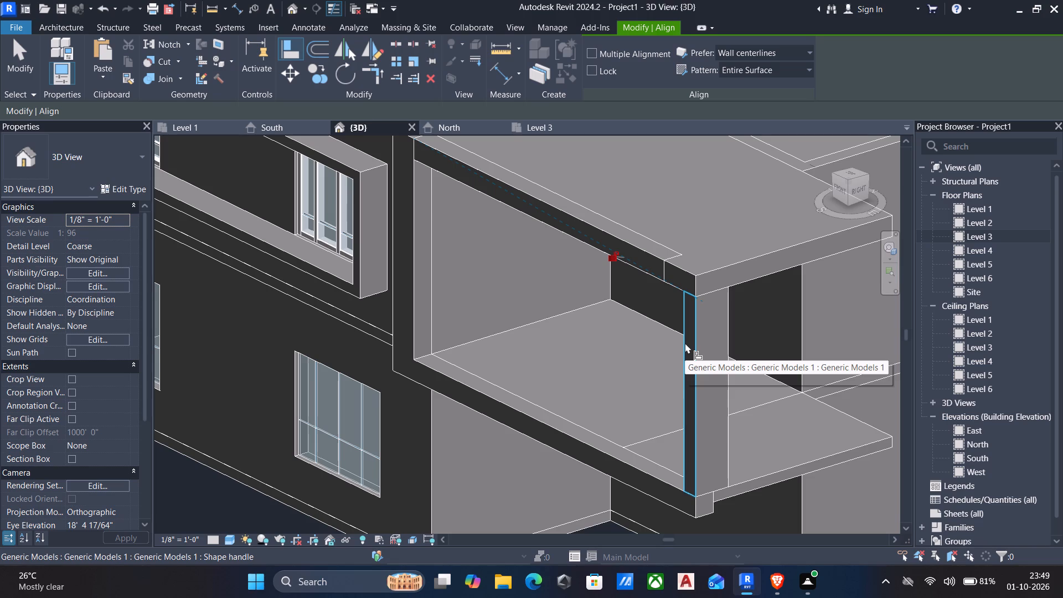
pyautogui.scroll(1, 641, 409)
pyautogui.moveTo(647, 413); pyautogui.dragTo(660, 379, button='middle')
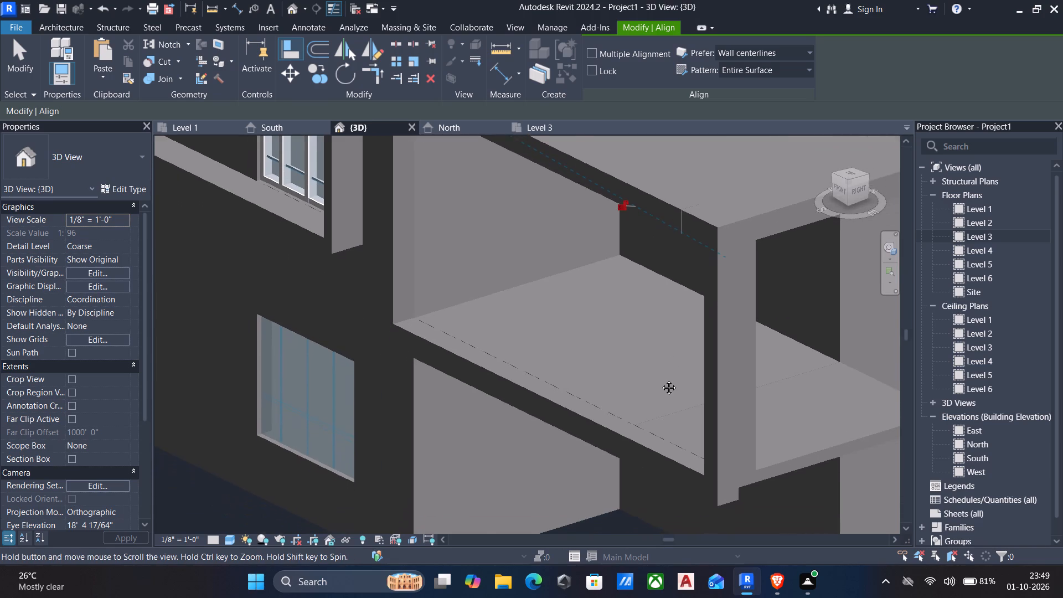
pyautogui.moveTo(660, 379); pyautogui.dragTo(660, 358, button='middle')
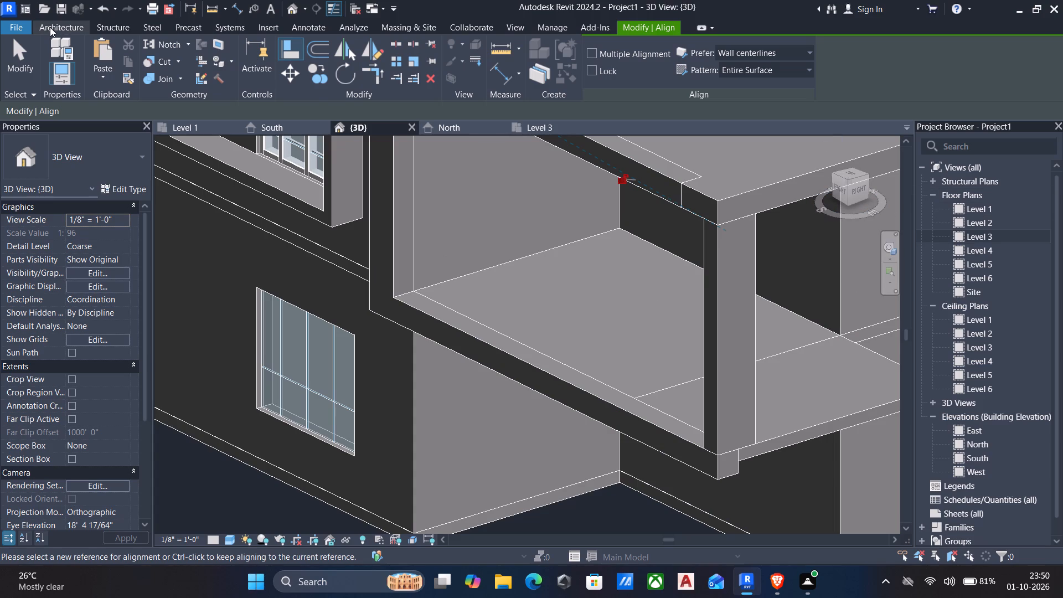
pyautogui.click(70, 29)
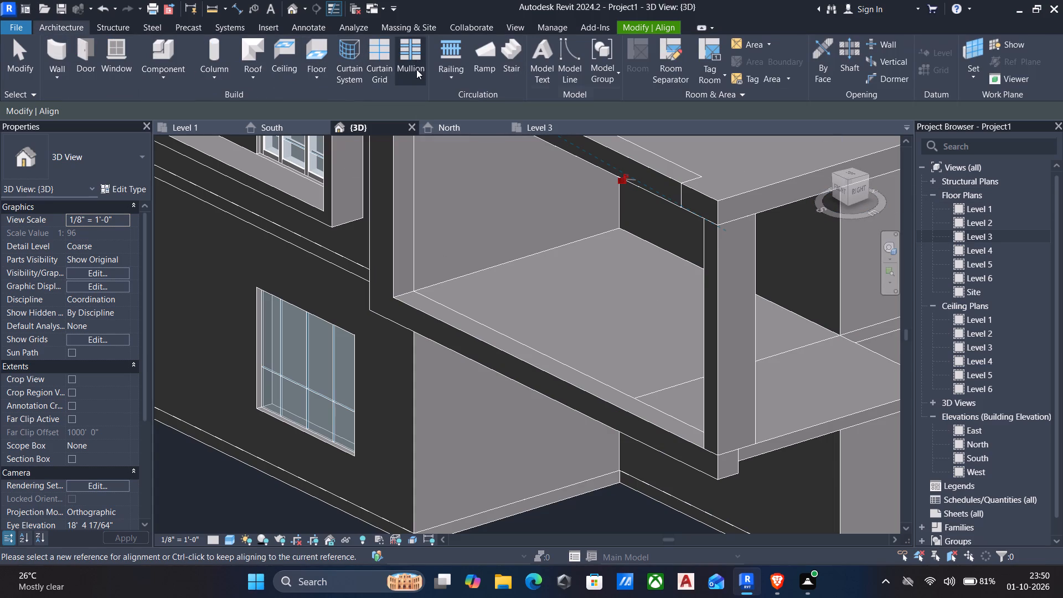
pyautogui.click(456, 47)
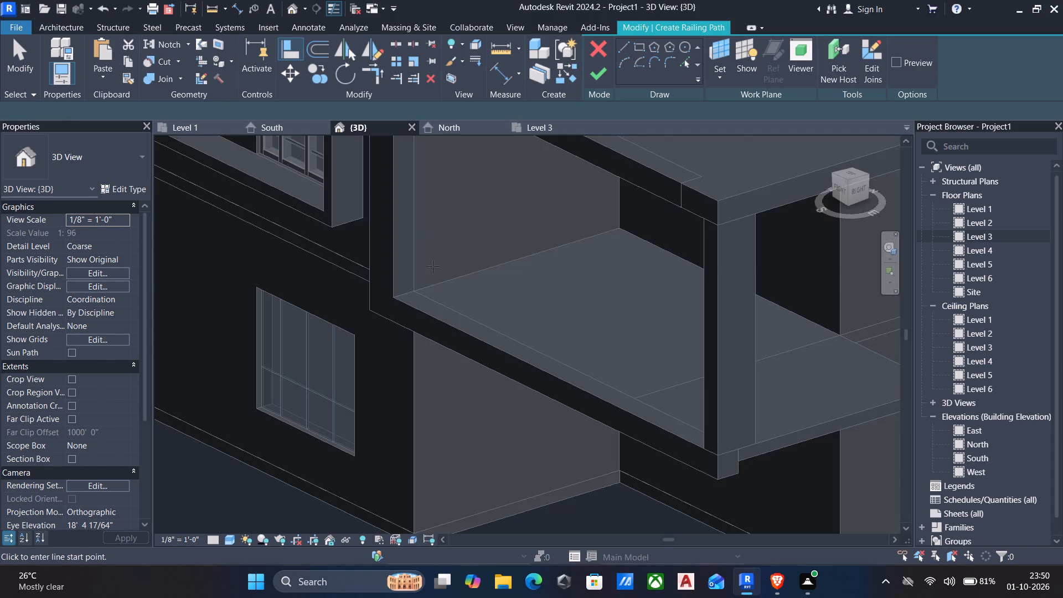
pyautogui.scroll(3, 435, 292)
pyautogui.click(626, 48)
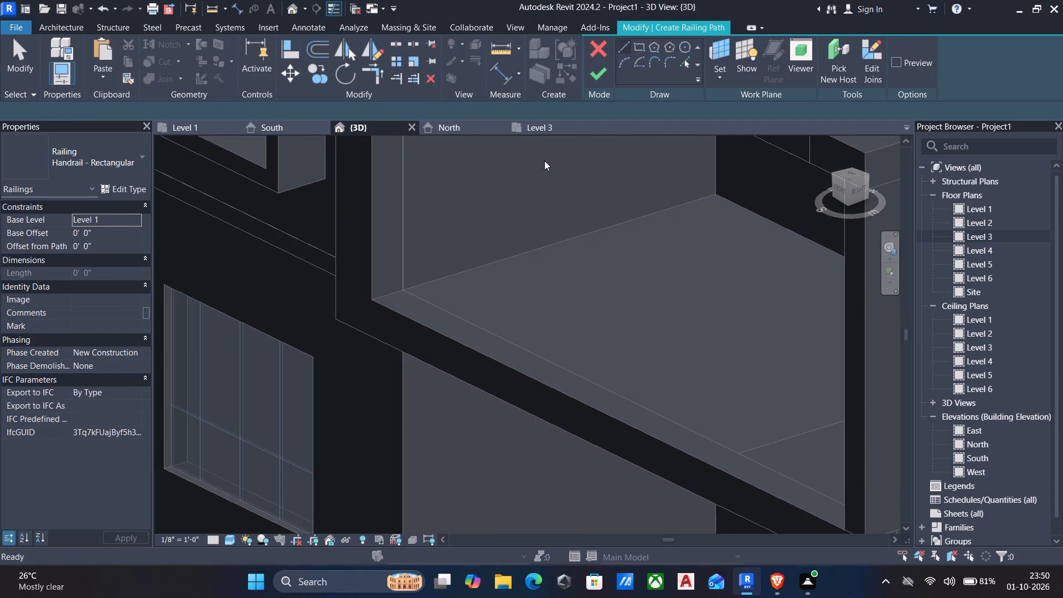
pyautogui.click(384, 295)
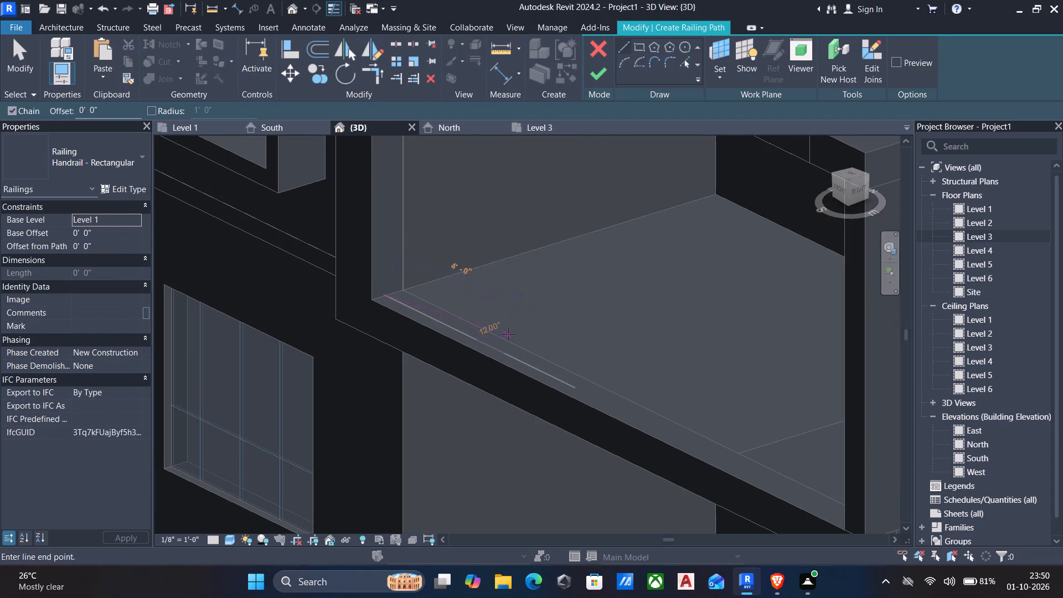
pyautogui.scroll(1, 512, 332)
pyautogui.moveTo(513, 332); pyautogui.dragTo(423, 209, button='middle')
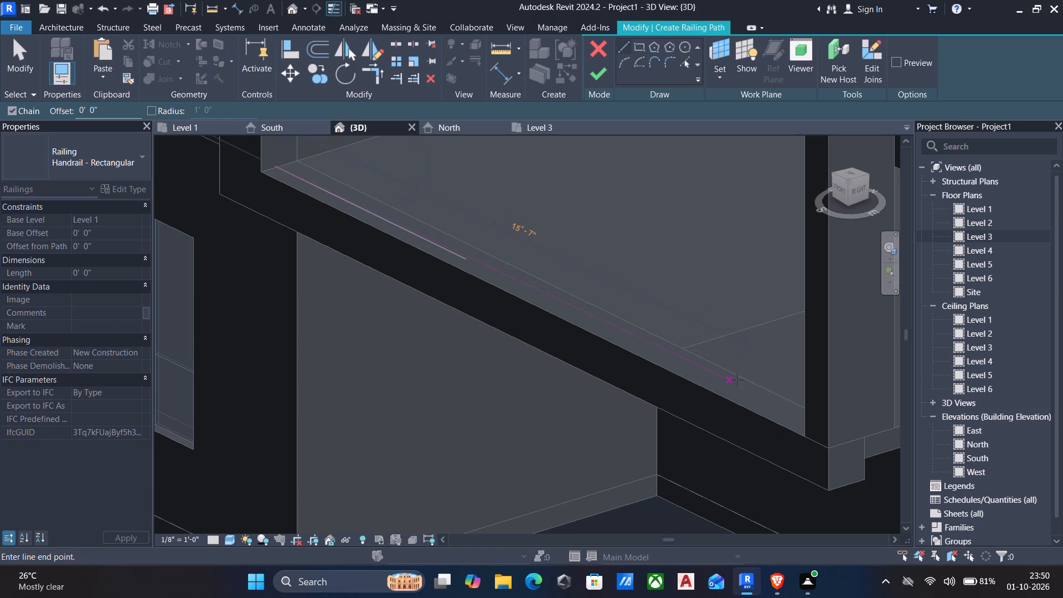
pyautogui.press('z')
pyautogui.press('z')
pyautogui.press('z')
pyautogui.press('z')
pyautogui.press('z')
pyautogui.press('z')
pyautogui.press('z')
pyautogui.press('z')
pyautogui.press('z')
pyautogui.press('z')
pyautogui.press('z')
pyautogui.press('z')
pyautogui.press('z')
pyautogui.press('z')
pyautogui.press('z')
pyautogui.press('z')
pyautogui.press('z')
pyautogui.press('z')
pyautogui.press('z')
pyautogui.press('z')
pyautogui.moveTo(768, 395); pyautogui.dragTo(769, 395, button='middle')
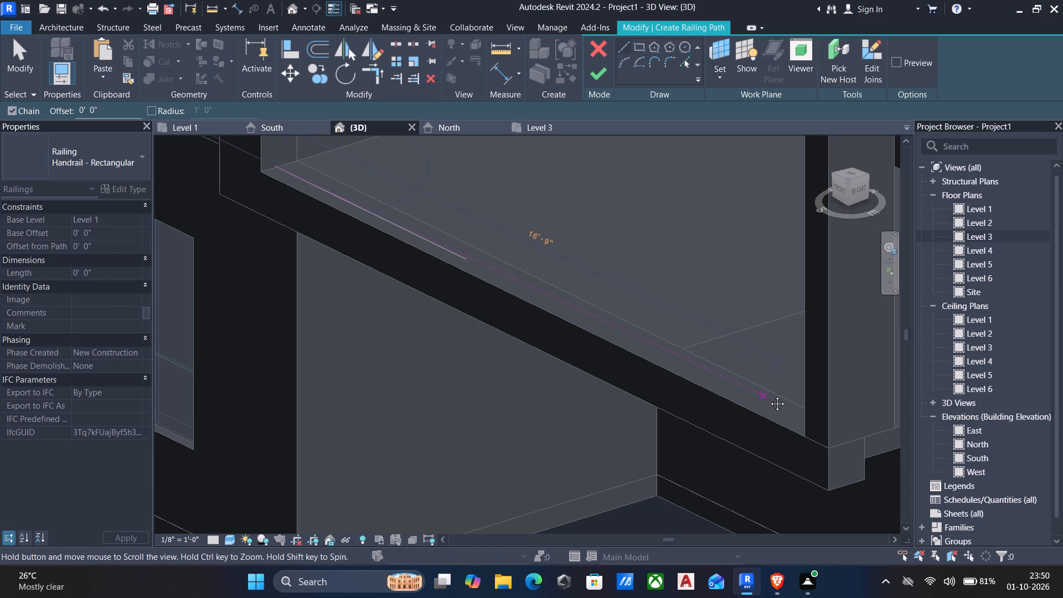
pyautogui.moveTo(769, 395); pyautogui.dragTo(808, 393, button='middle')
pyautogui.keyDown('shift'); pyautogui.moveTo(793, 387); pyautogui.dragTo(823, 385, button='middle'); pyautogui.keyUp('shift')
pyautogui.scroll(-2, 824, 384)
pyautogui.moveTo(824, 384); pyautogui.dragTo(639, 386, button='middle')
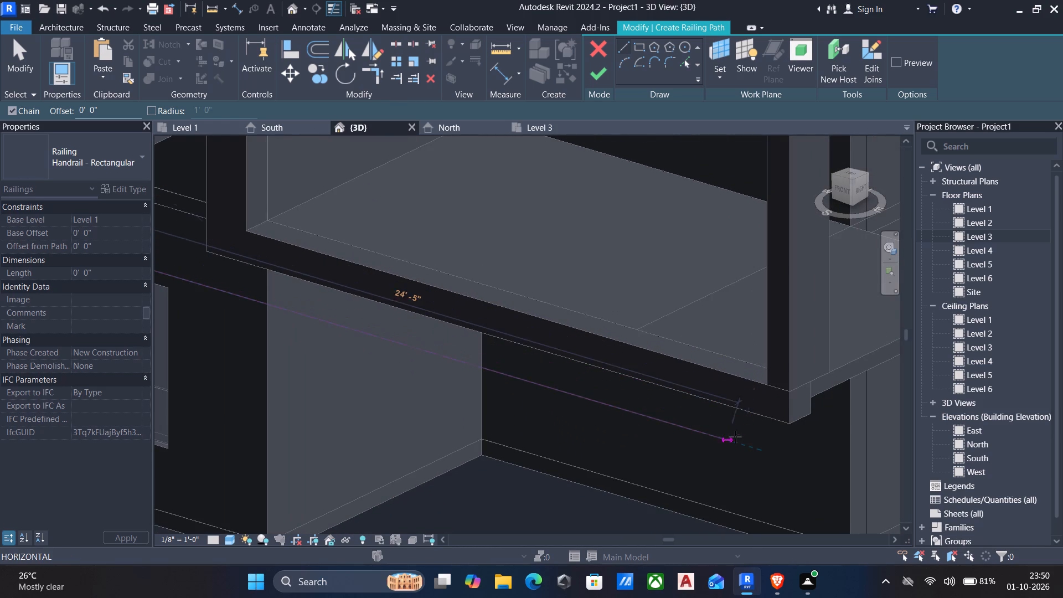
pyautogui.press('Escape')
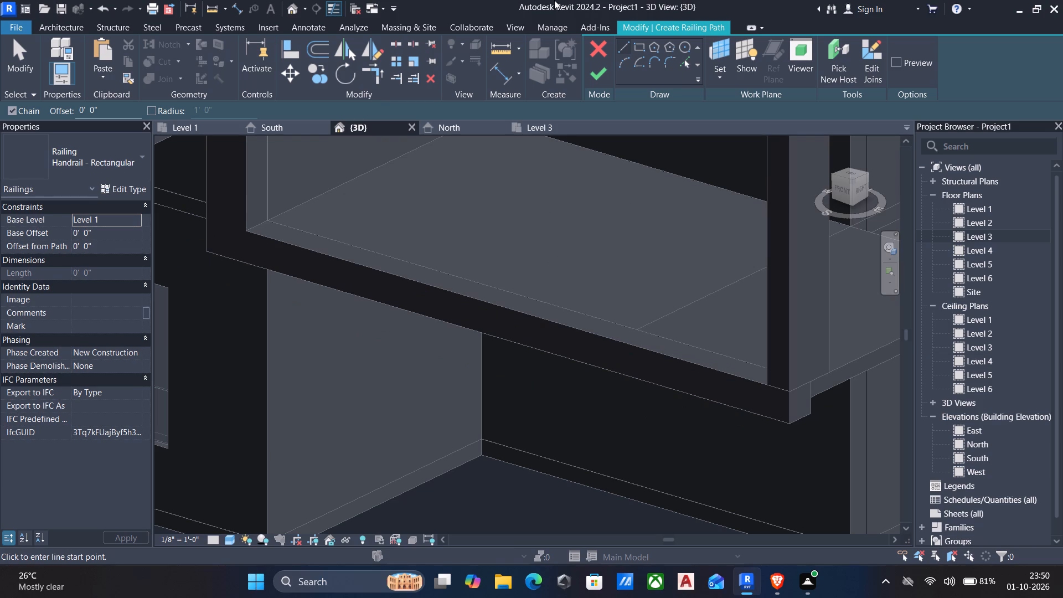
# Open the Level 2 floor plan and discard the unfinished railing sketch based on Level 1.
pyautogui.doubleClick(976, 225)
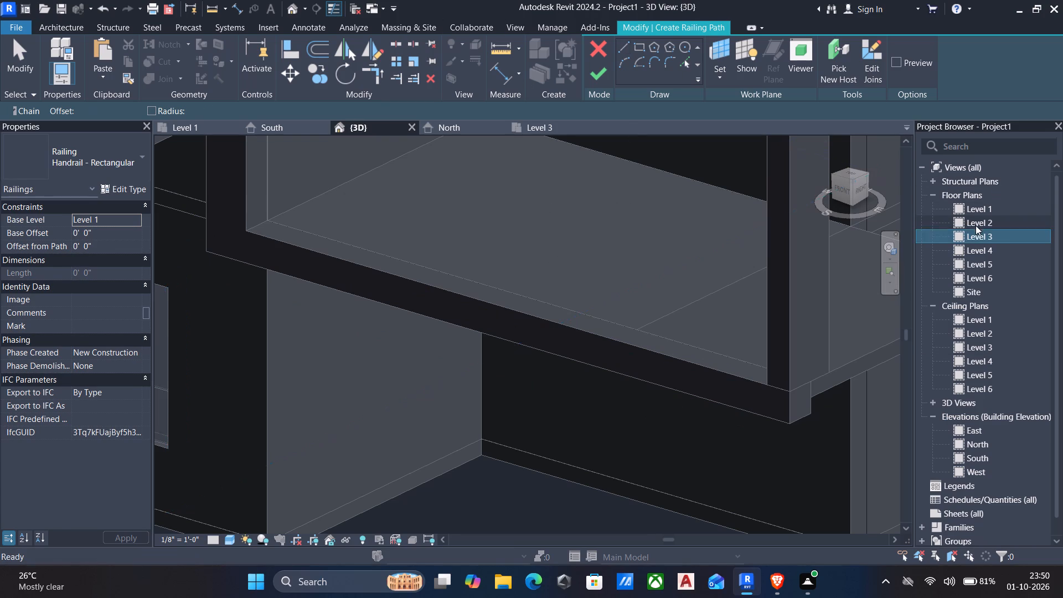
pyautogui.scroll(4, 577, 331)
pyautogui.scroll(3, 540, 303)
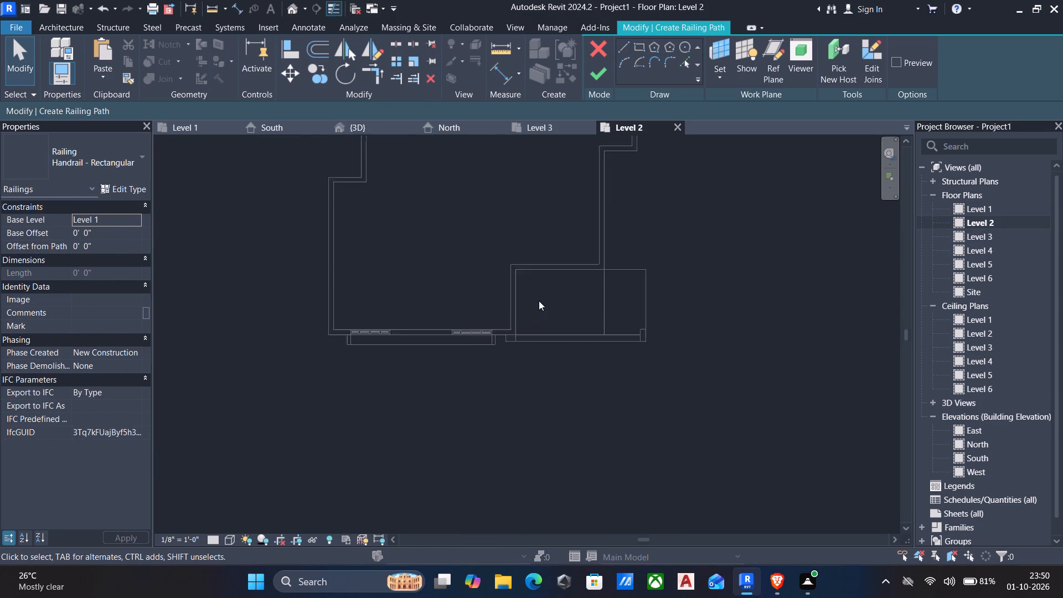
pyautogui.scroll(2, 539, 301)
pyautogui.click(54, 27)
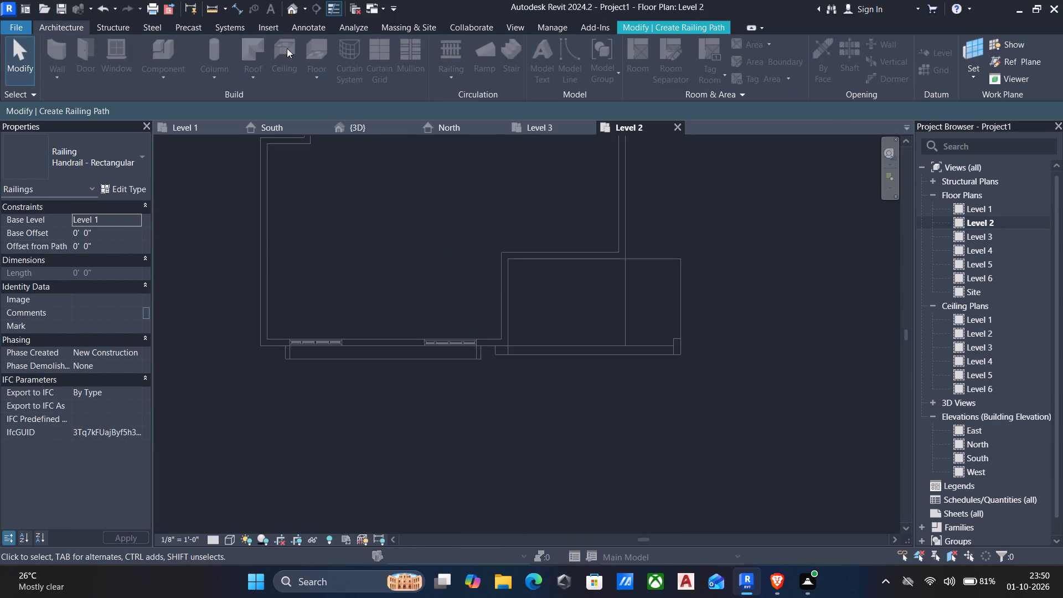
pyautogui.click(665, 30)
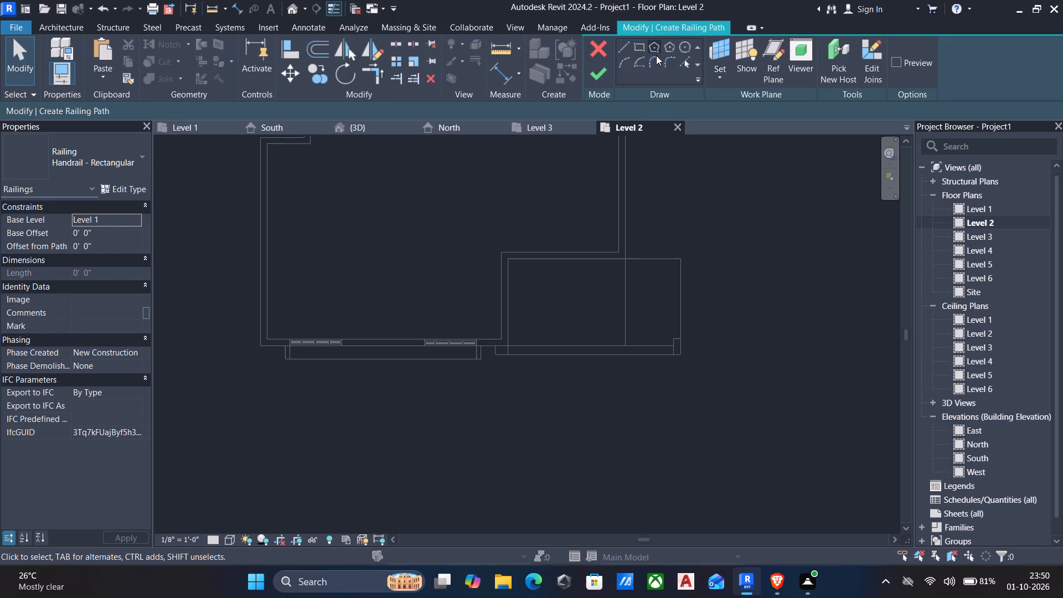
pyautogui.click(603, 48)
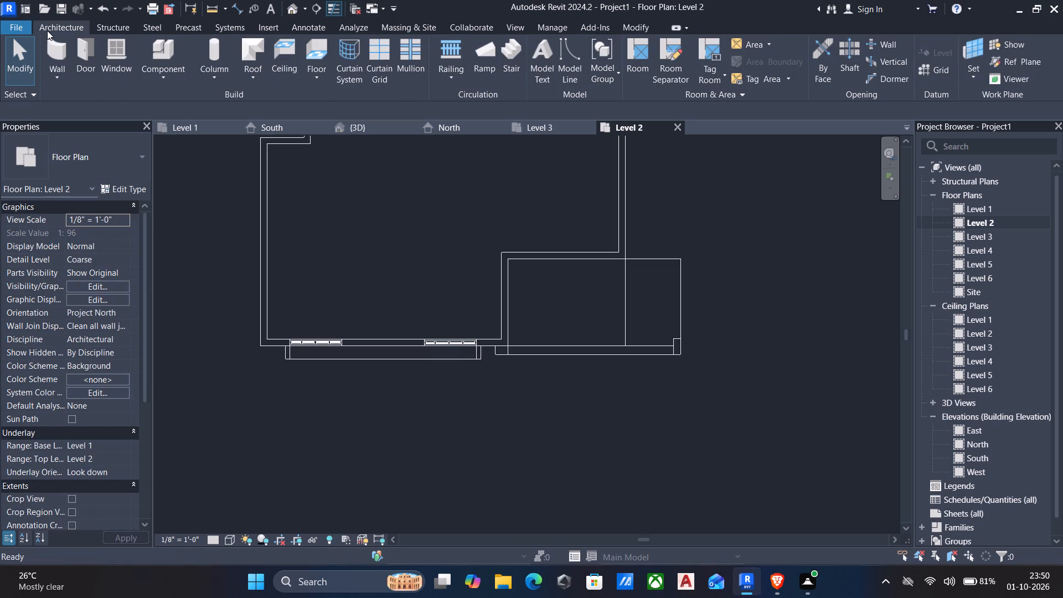
# Create a Level 2 railing about 19' 0 1/2" long along the centre of the balcony's front band, from the wall side to the corner column.
pyautogui.click(48, 30)
pyautogui.click(529, 29)
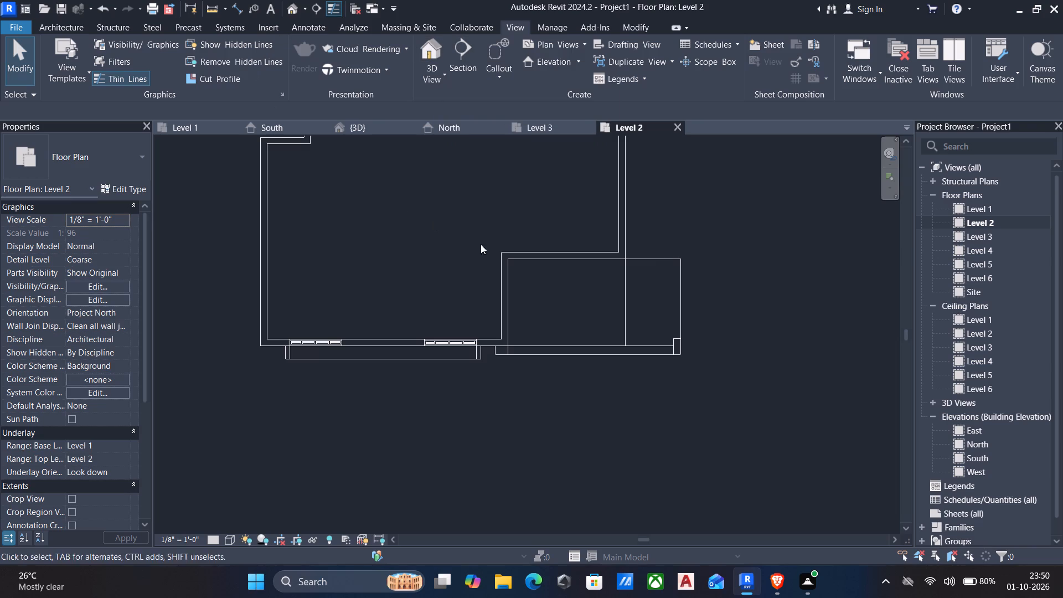
pyautogui.scroll(4, 546, 328)
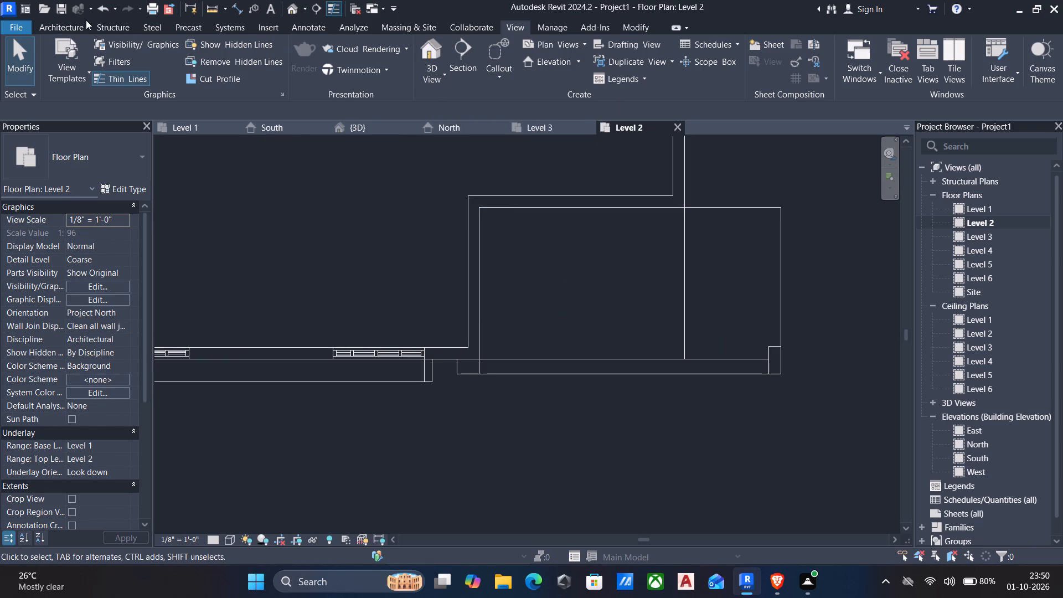
pyautogui.click(66, 25)
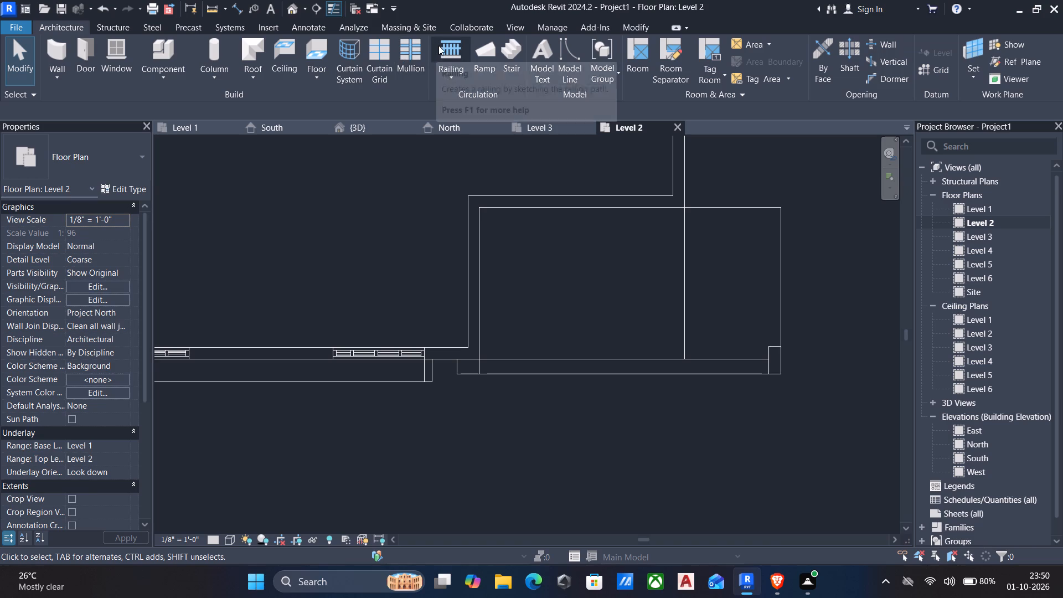
pyautogui.click(443, 45)
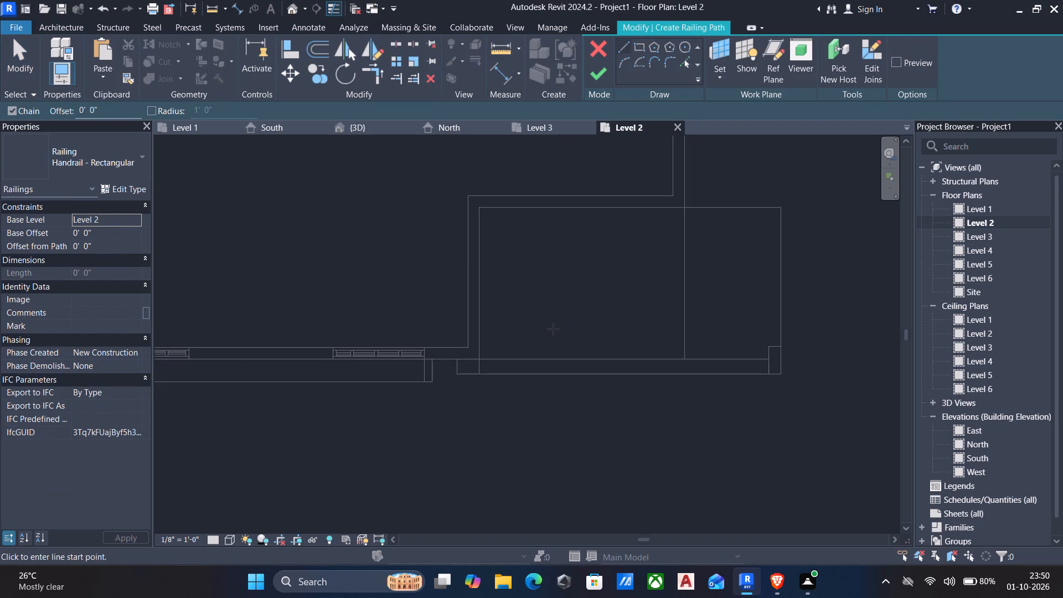
pyautogui.scroll(4, 530, 399)
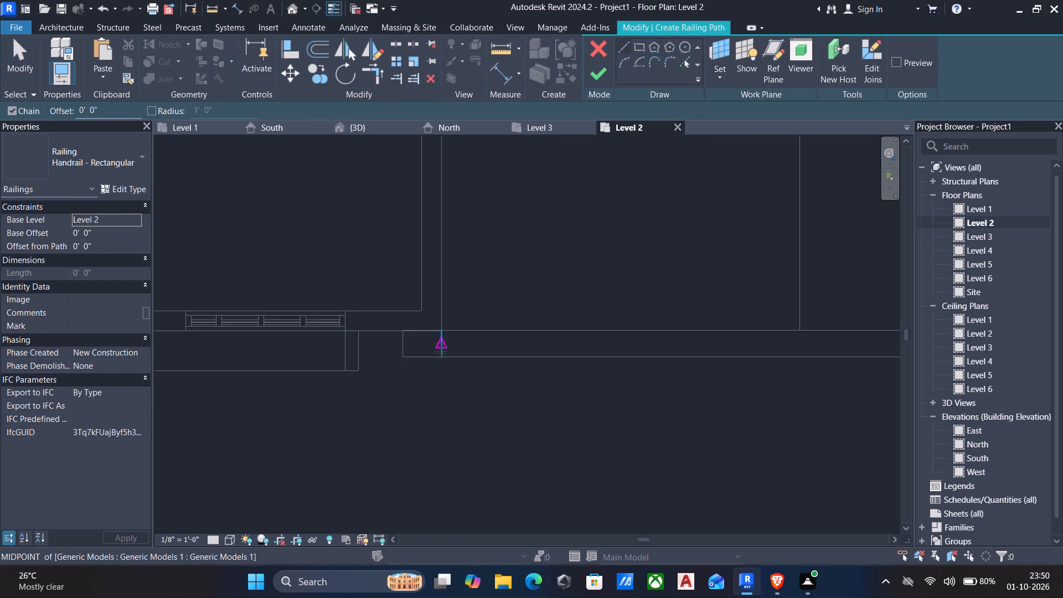
pyautogui.click(441, 347)
pyautogui.moveTo(565, 353); pyautogui.dragTo(389, 303, button='middle')
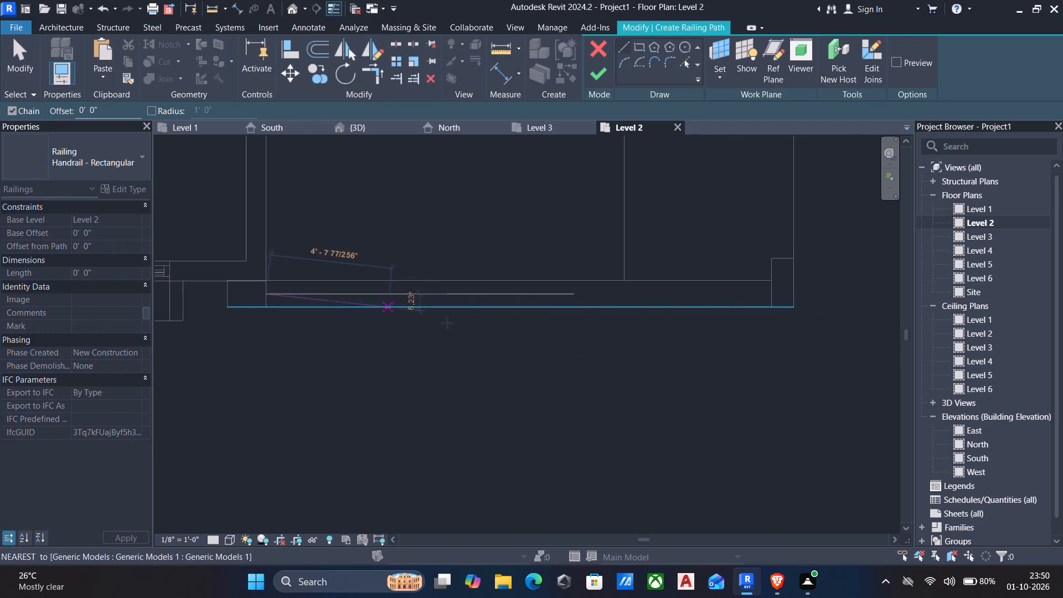
pyautogui.click(775, 291)
pyautogui.press('Escape')
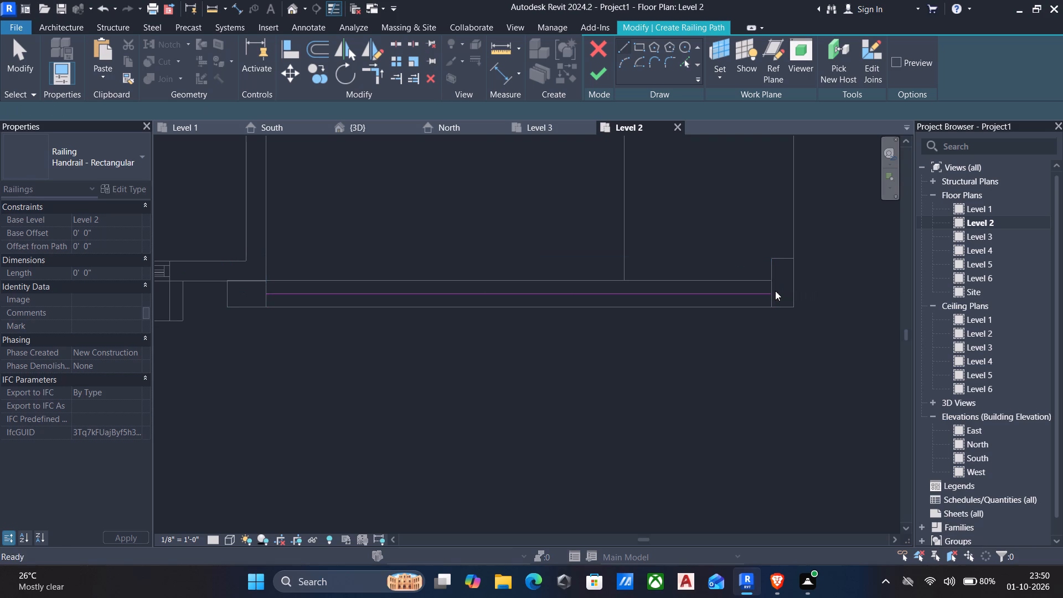
pyautogui.click(597, 73)
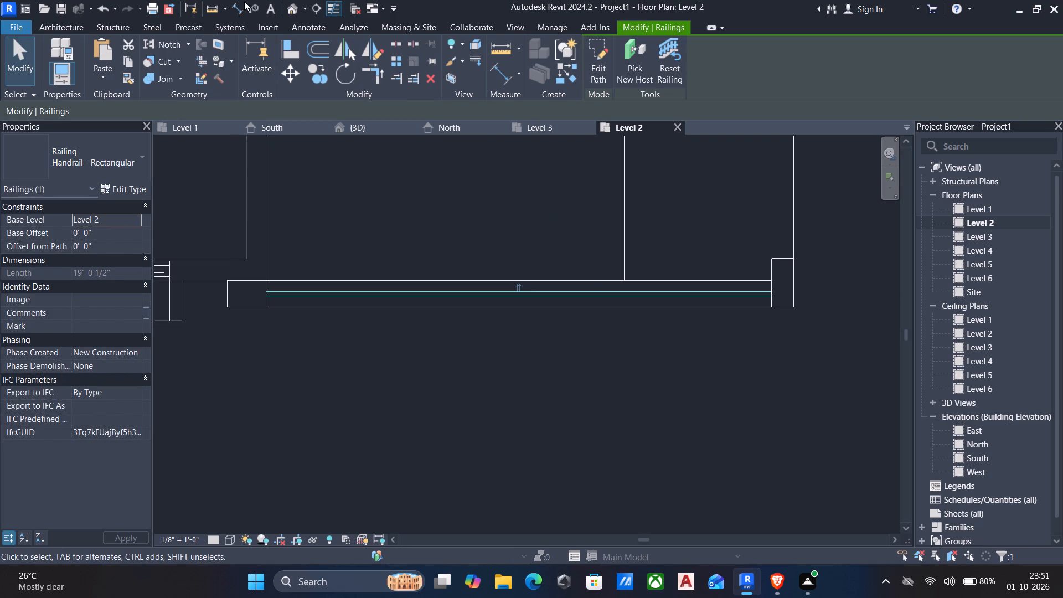
# Return to the 3D view and select the new balcony railing.
pyautogui.click(287, 8)
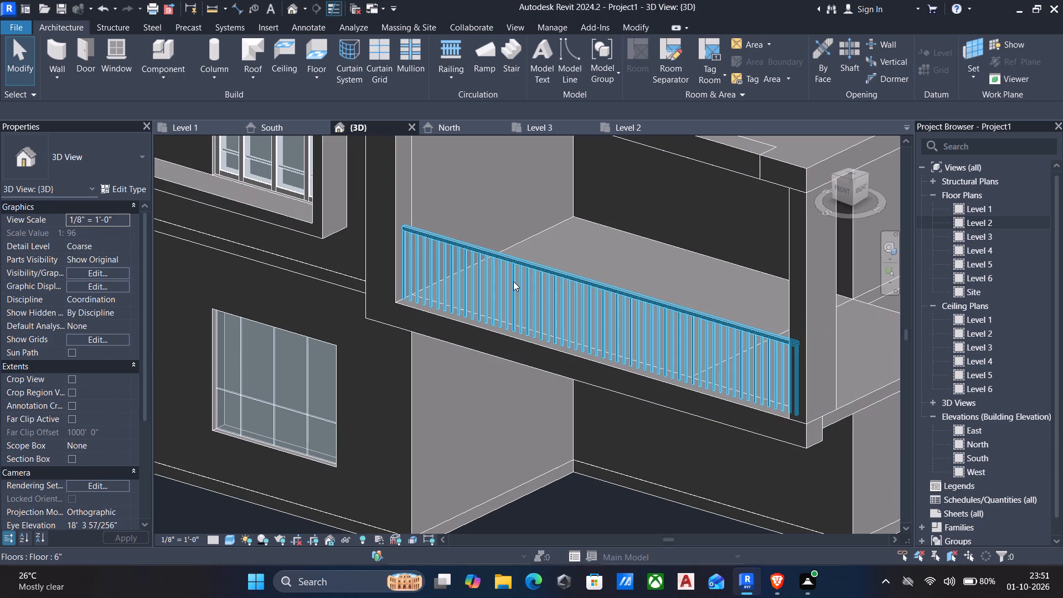
pyautogui.click(559, 283)
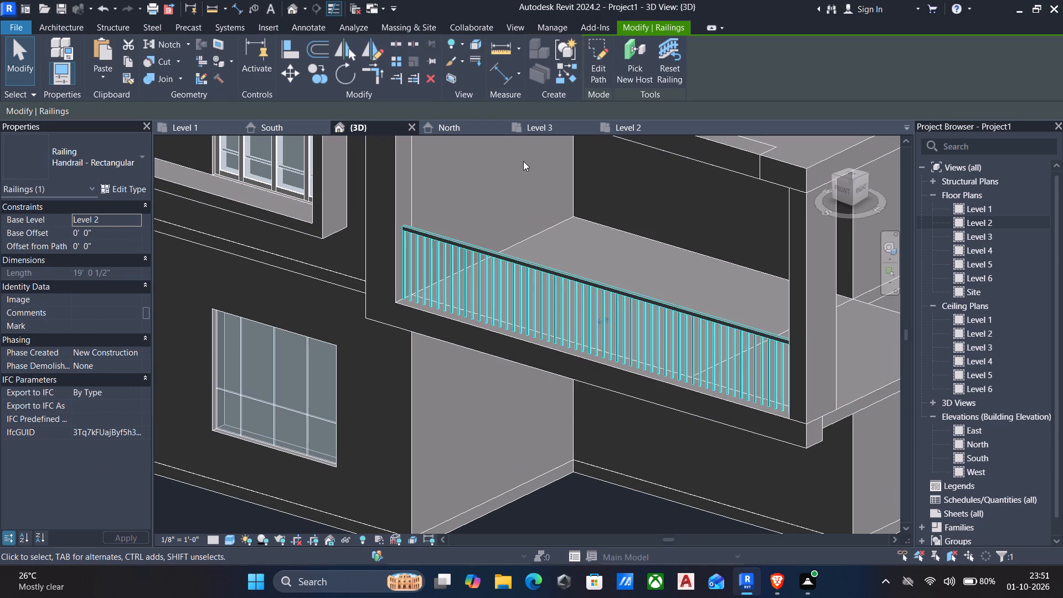
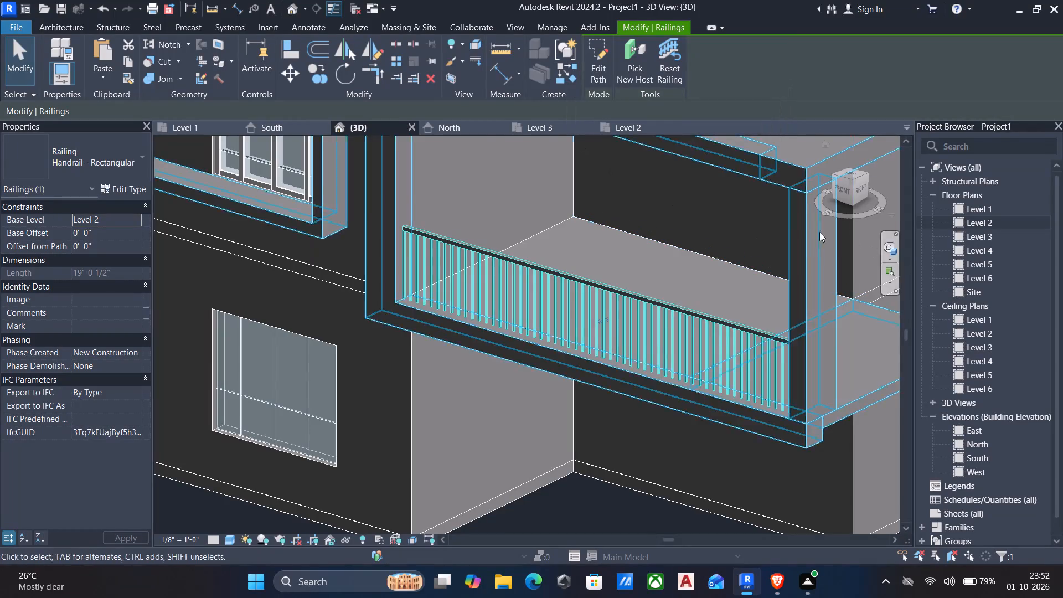
# Change the balcony railing's type to Glass Panel - Bottom Fill.
pyautogui.scroll(-4, 783, 223)
pyautogui.moveTo(772, 223); pyautogui.dragTo(764, 249, button='middle')
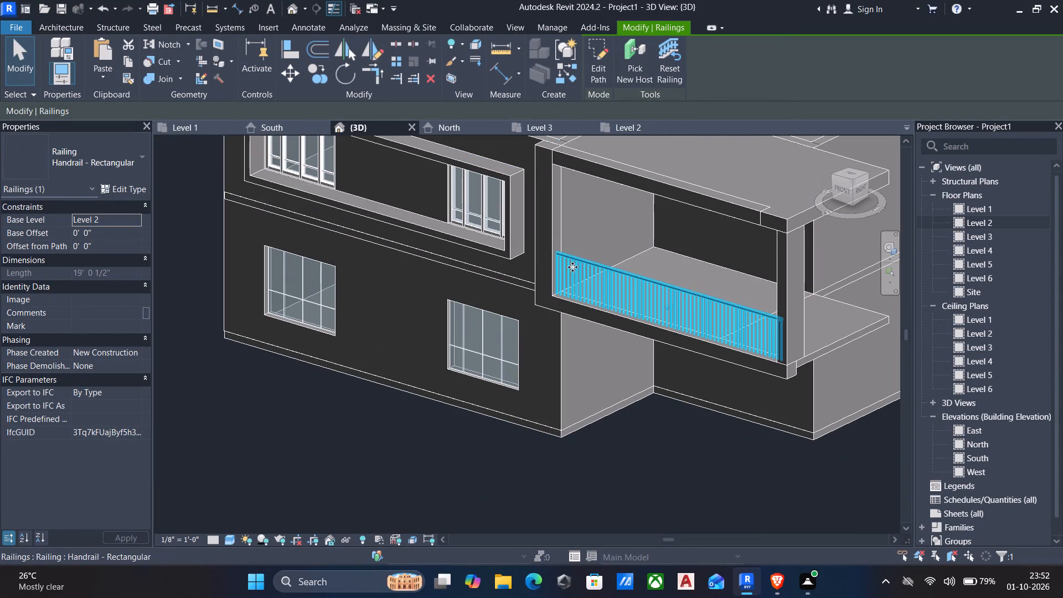
pyautogui.click(685, 294)
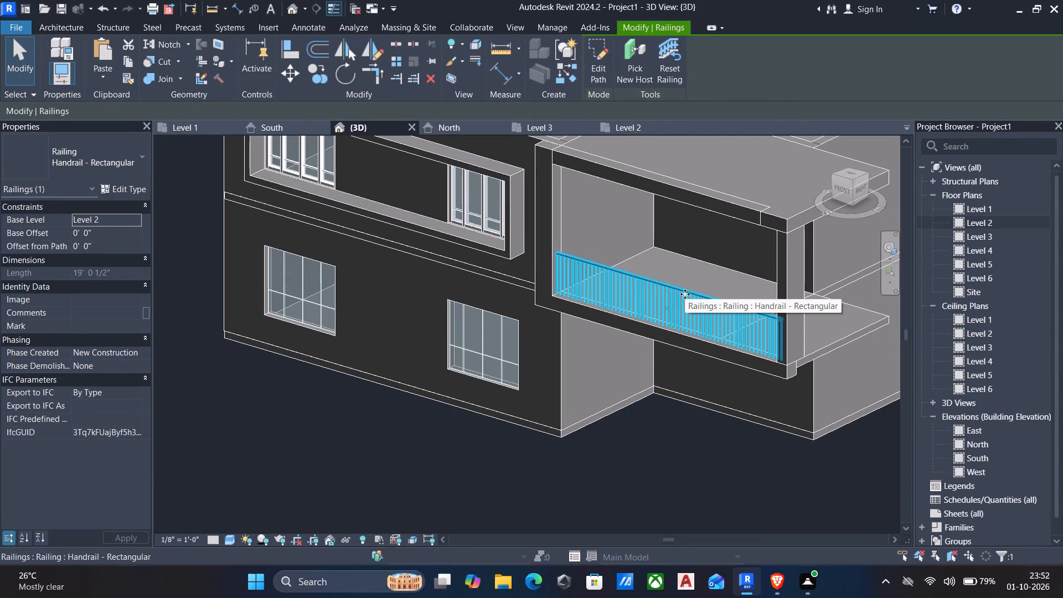
pyautogui.click(133, 156)
pyautogui.click(68, 223)
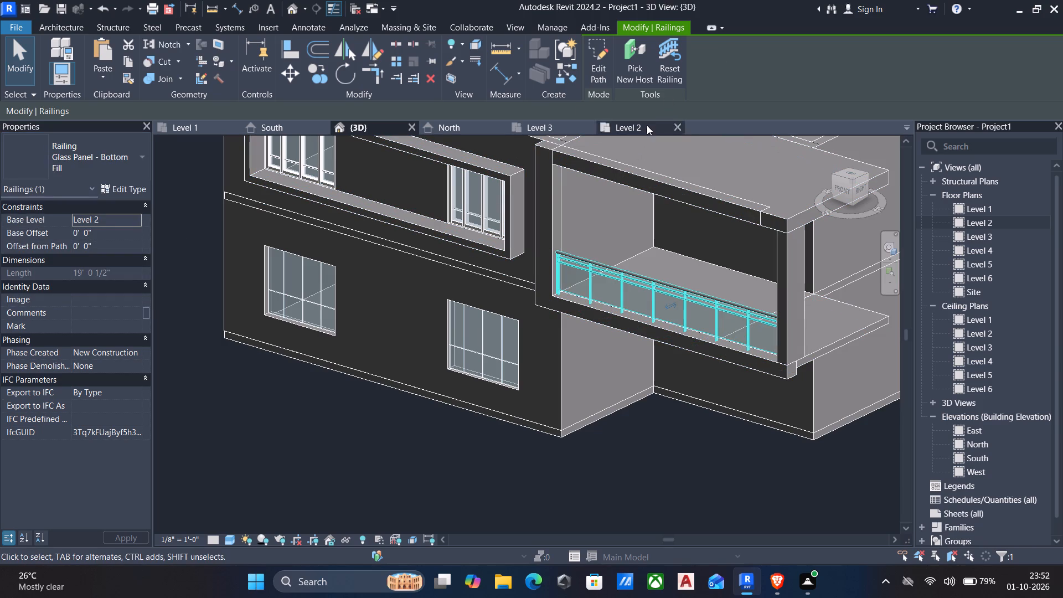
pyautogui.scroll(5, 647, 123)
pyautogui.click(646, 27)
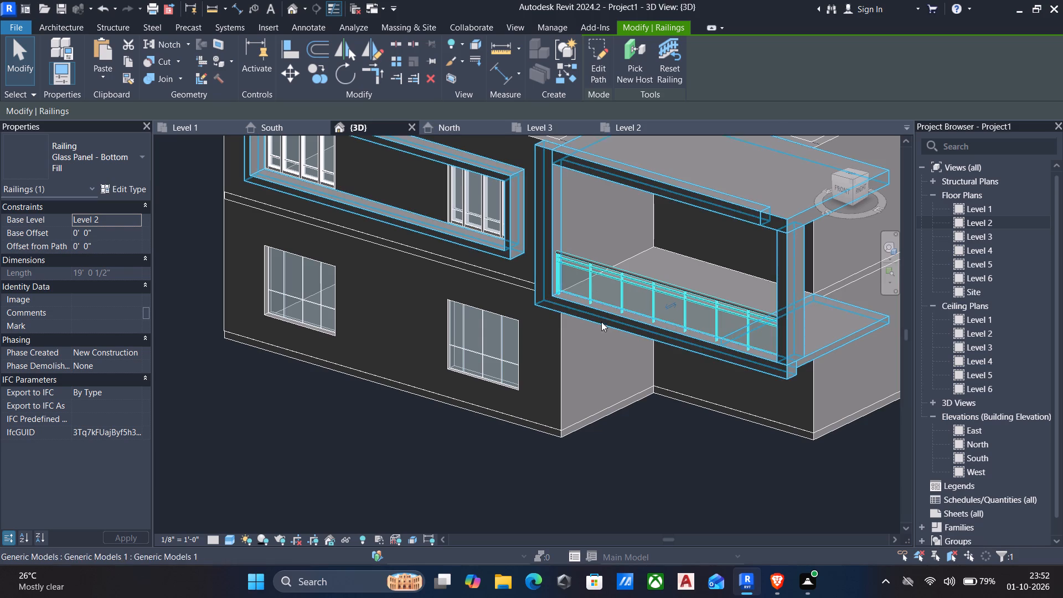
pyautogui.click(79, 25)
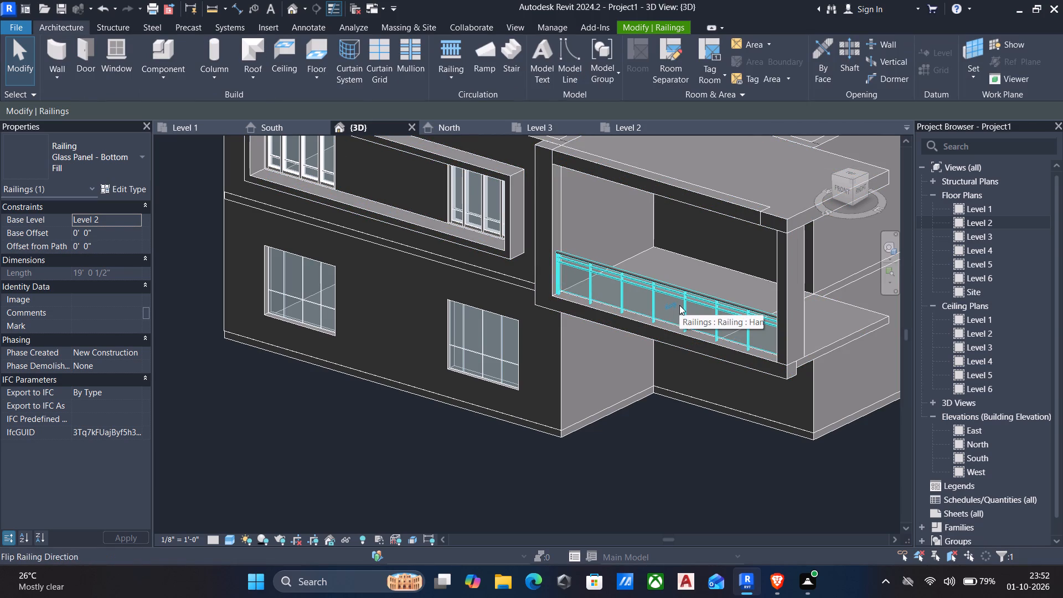
# Open the in-place window band and balcony model for editing and pick the ground floor slab's front face as work plane.
pyautogui.scroll(-2, 415, 424)
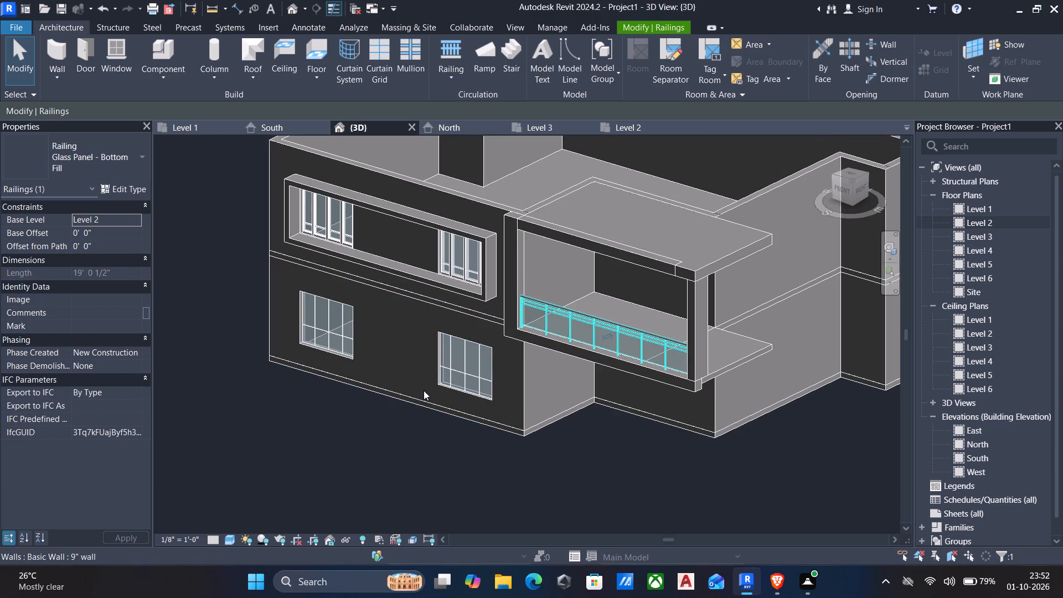
pyautogui.moveTo(437, 401); pyautogui.dragTo(472, 411, button='middle')
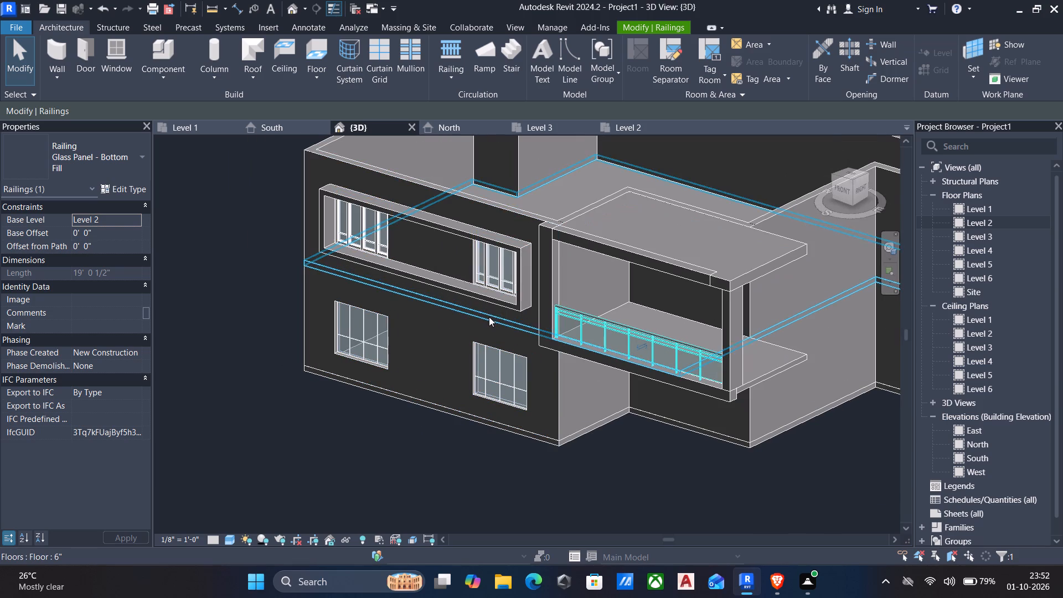
pyautogui.click(513, 248)
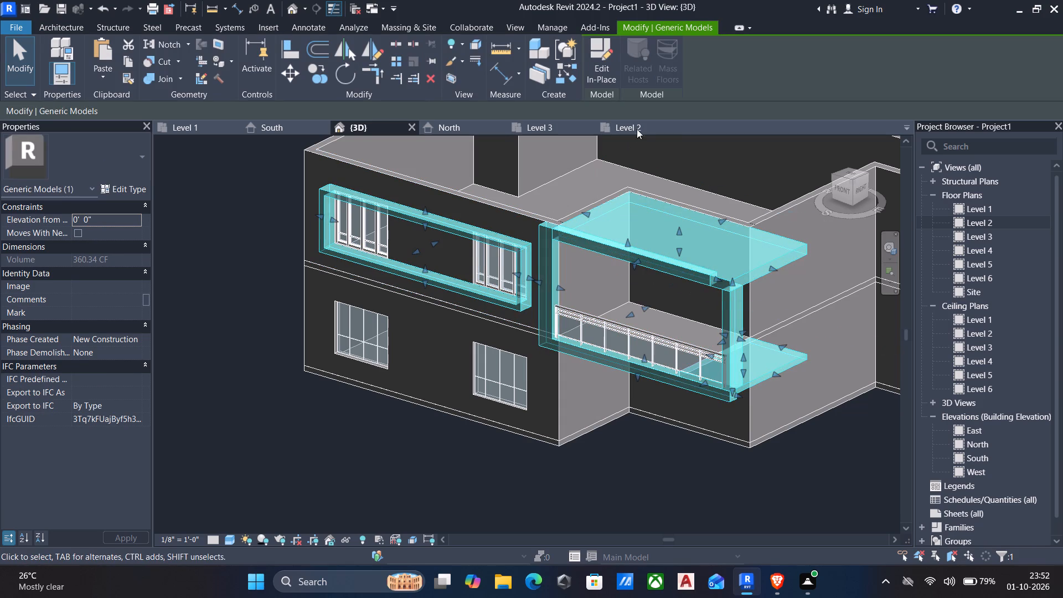
pyautogui.click(595, 65)
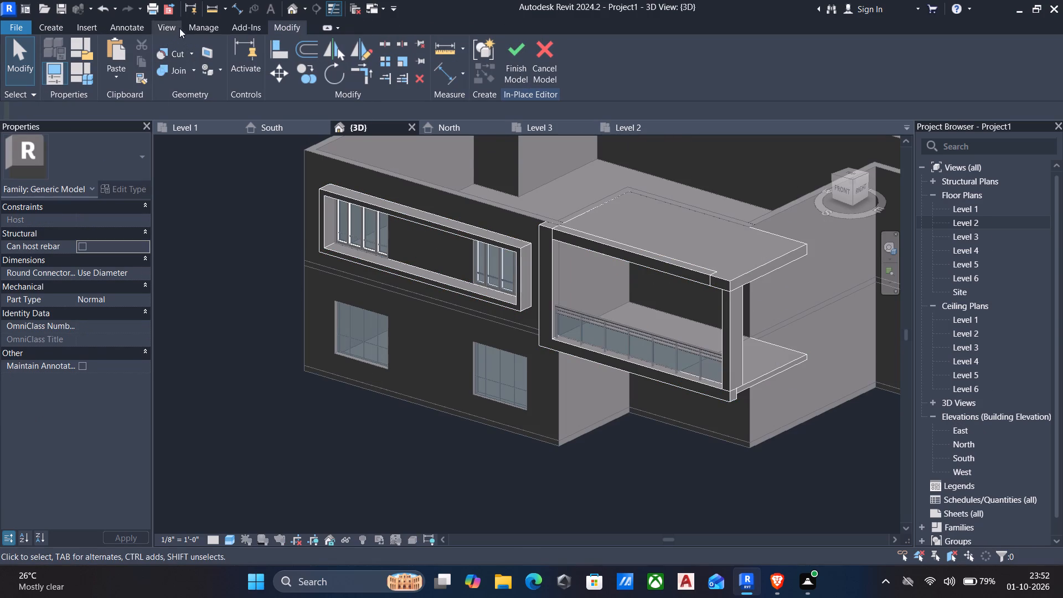
pyautogui.click(40, 26)
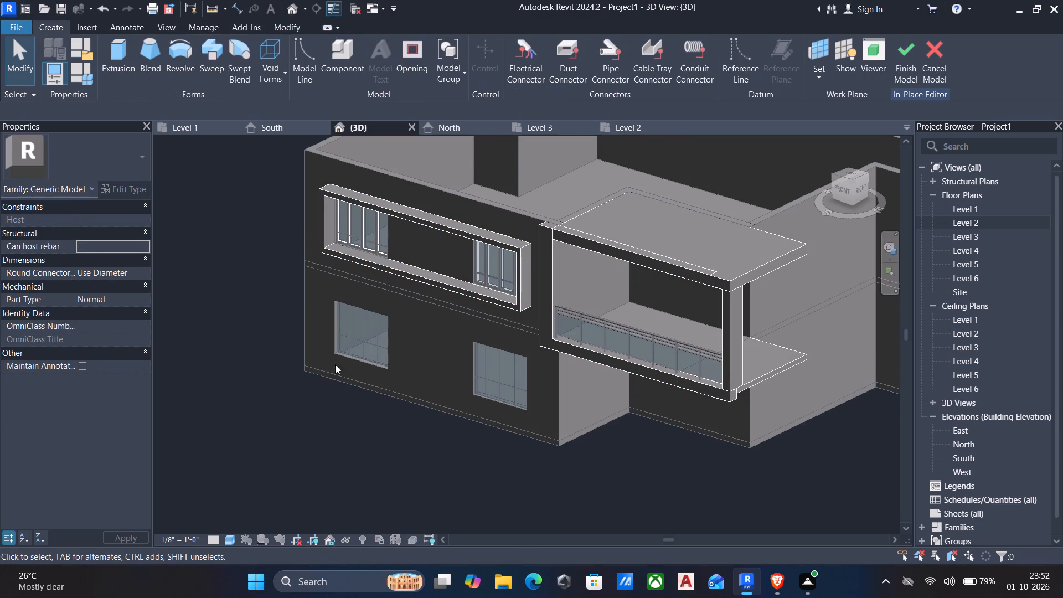
pyautogui.click(815, 79)
pyautogui.click(839, 127)
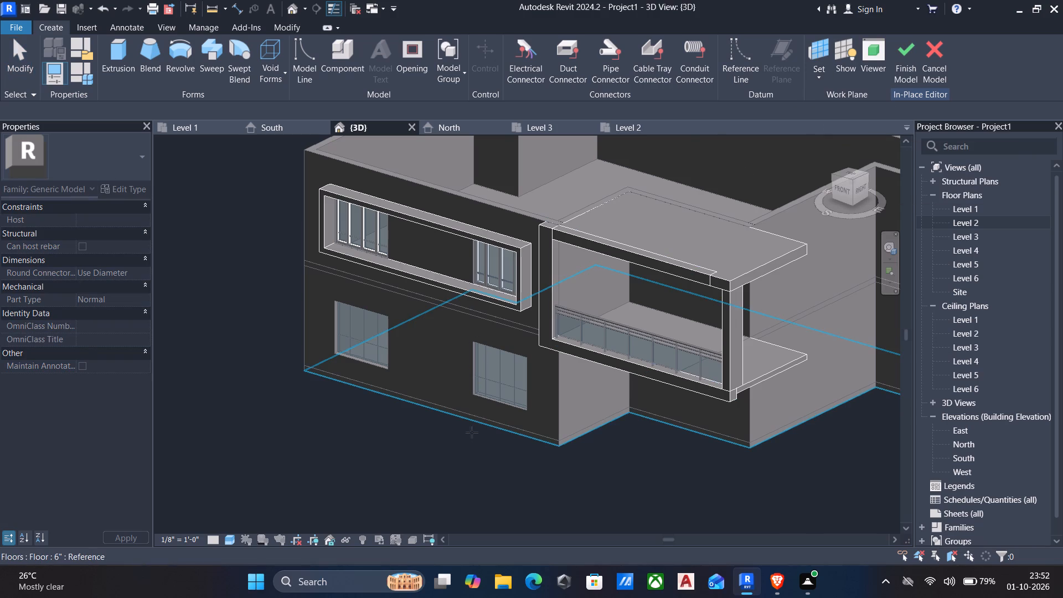
pyautogui.scroll(4, 494, 437)
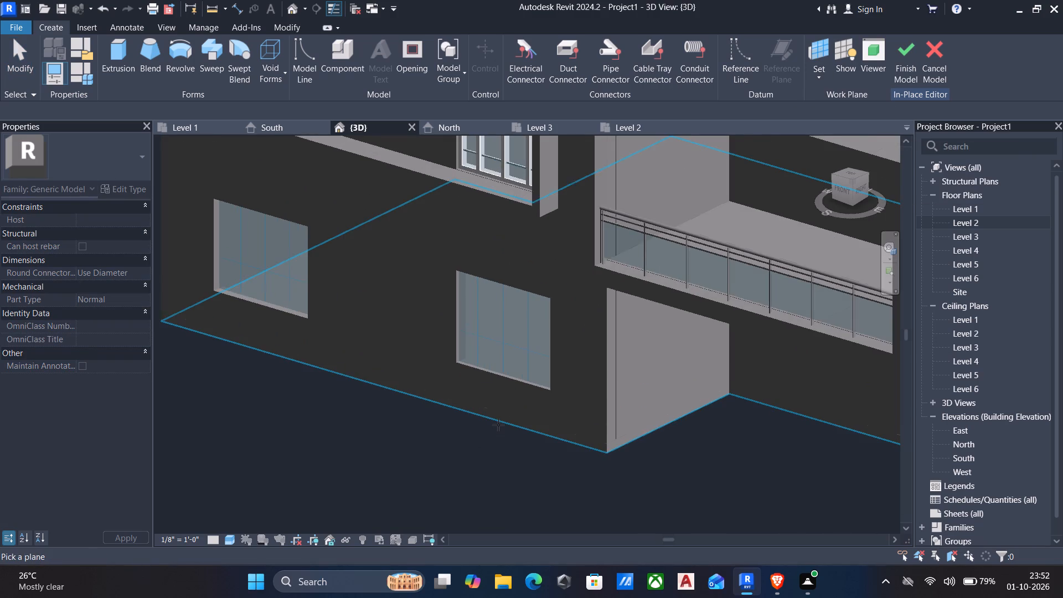
pyautogui.click(500, 420)
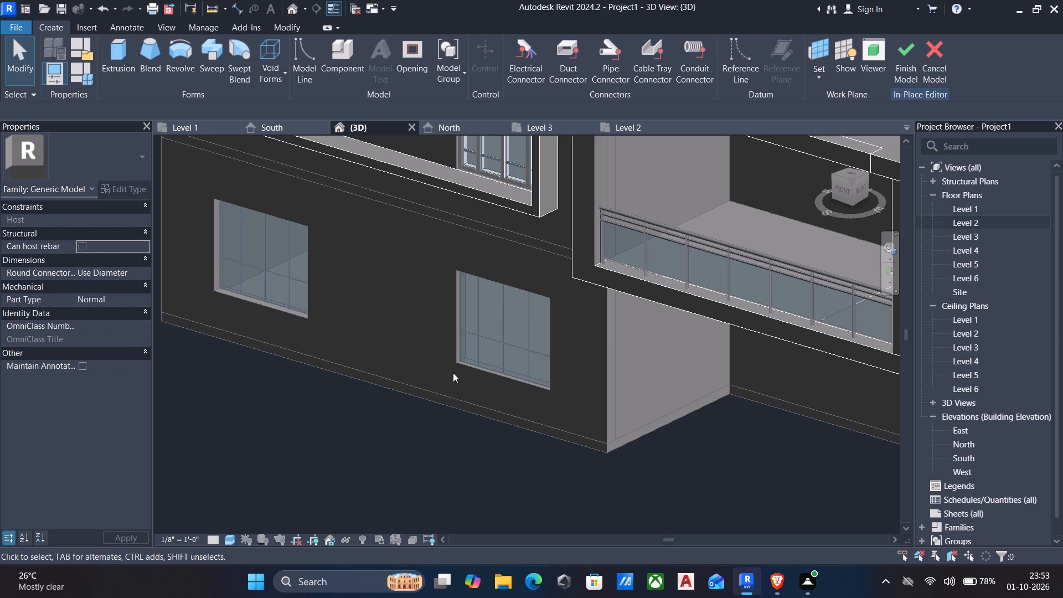
# Start an extrusion on the slab's front face and sketch a rectangle about 1' 7" by 7' 10" up from Level 1 at the front wall's left end.
pyautogui.moveTo(360, 287); pyautogui.dragTo(492, 382, button='middle')
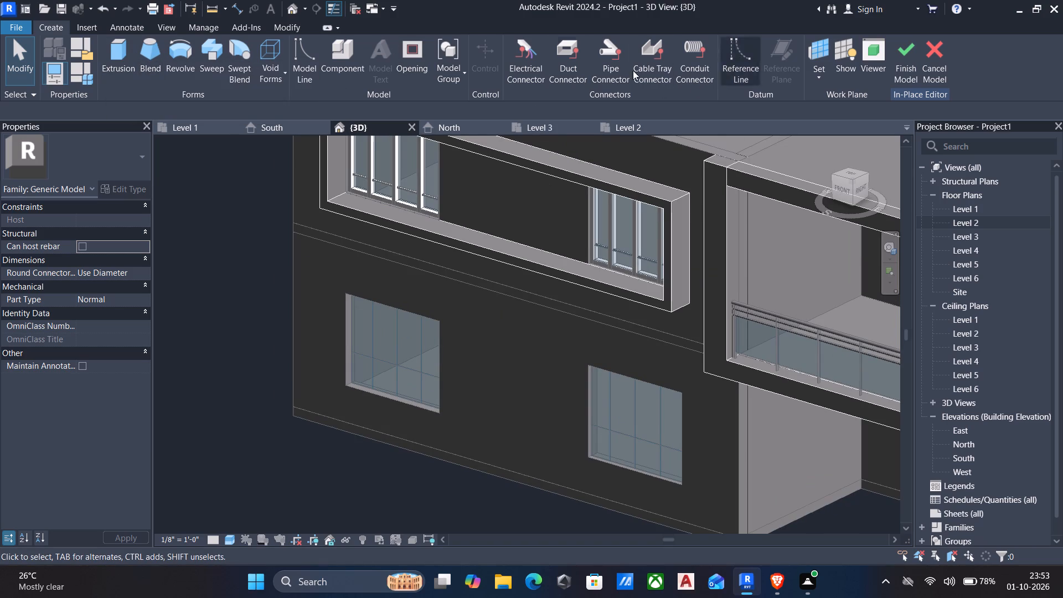
pyautogui.click(116, 55)
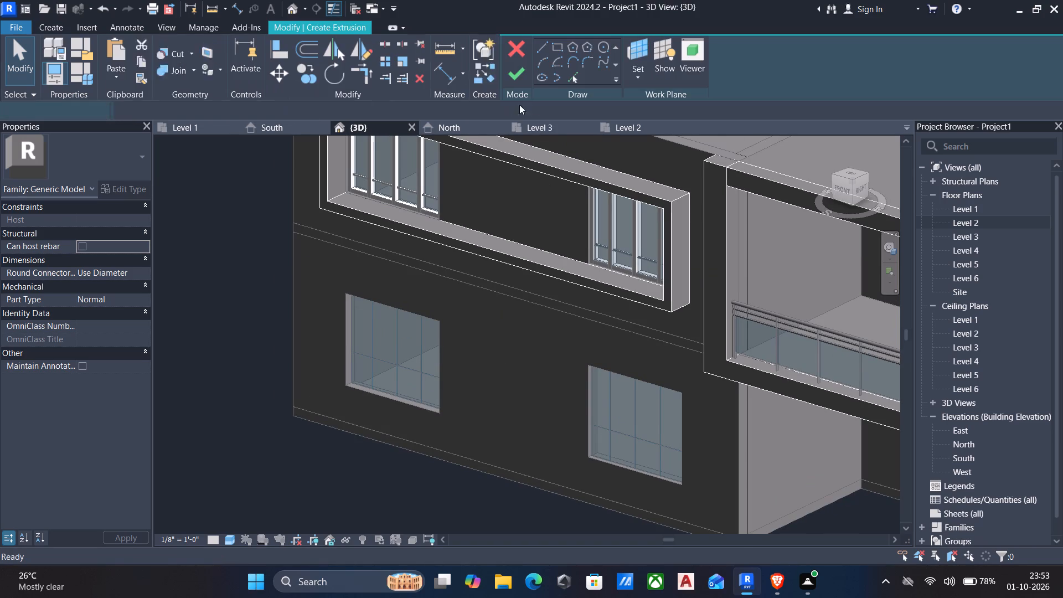
pyautogui.click(642, 74)
pyautogui.click(655, 127)
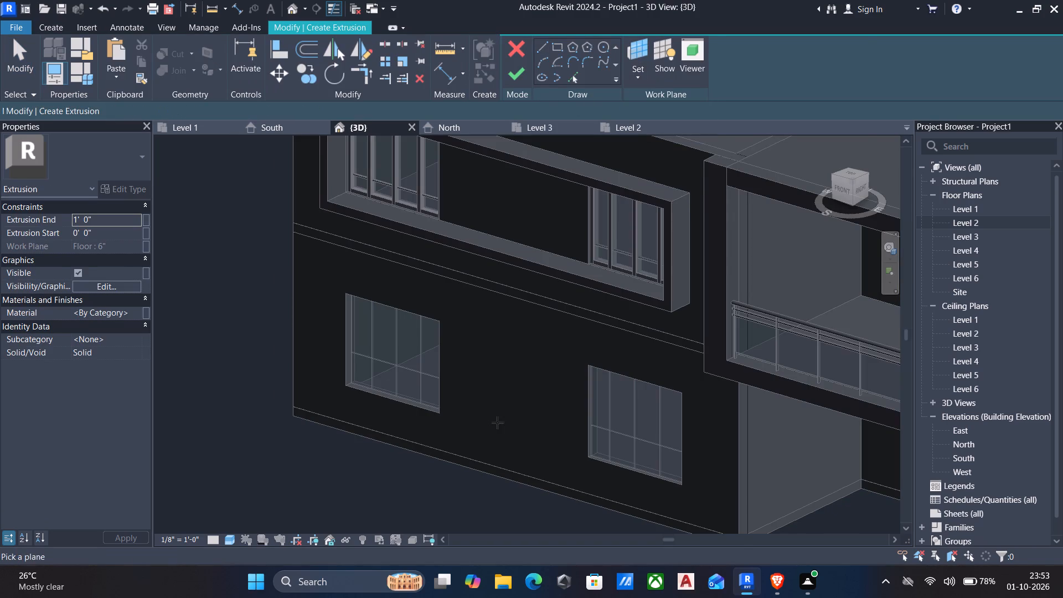
pyautogui.click(480, 467)
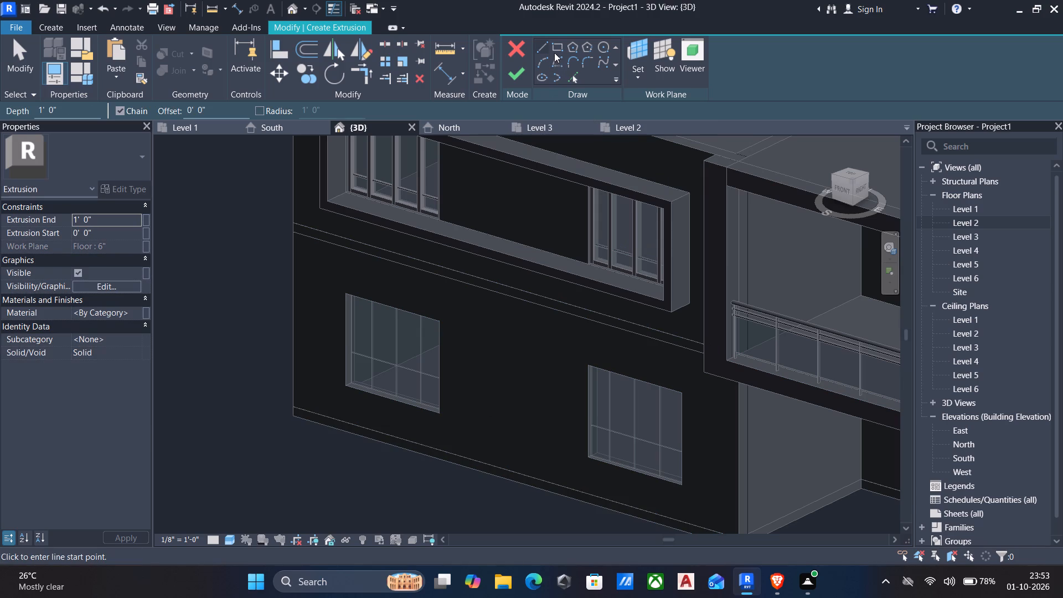
pyautogui.click(554, 51)
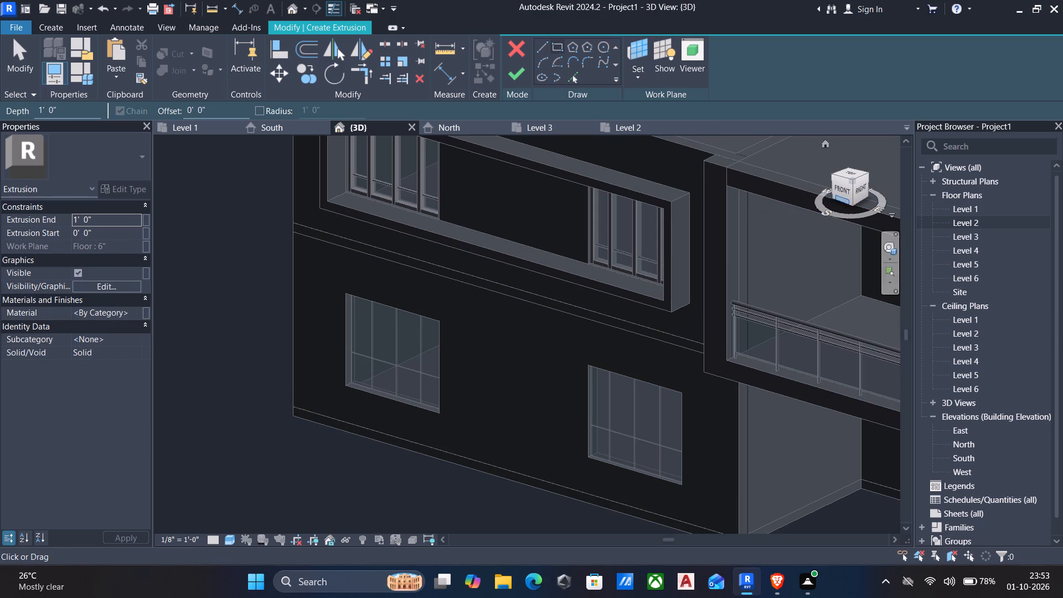
pyautogui.click(839, 192)
pyautogui.scroll(5, 383, 379)
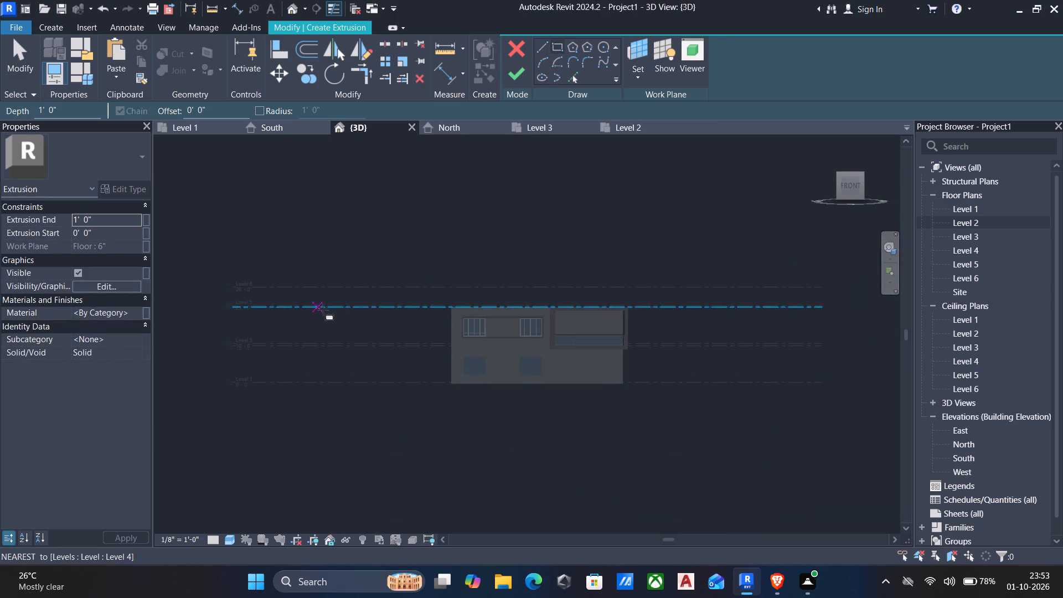
pyautogui.scroll(5, 468, 353)
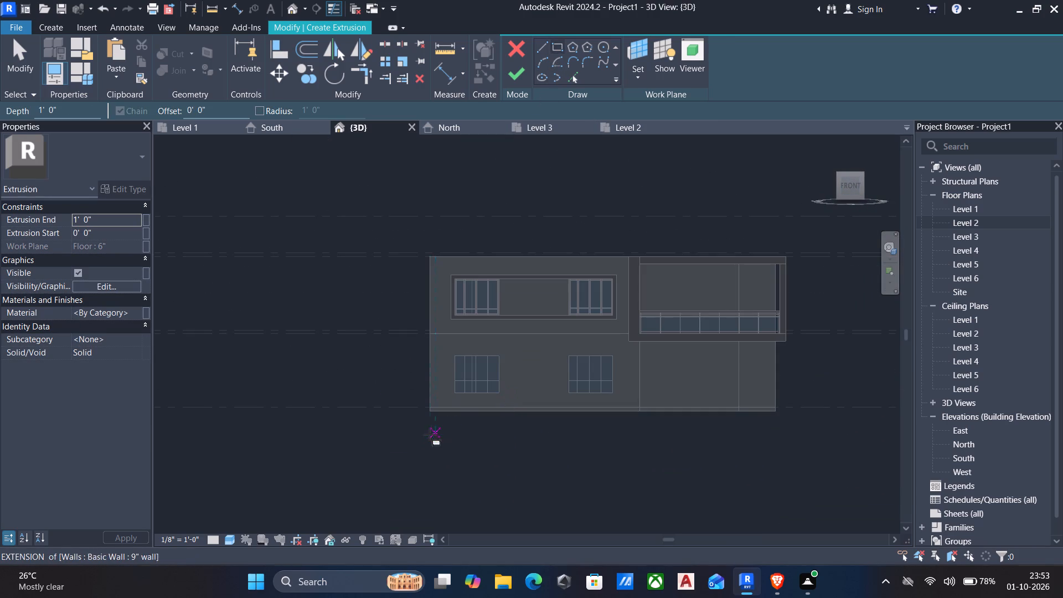
pyautogui.scroll(9, 422, 421)
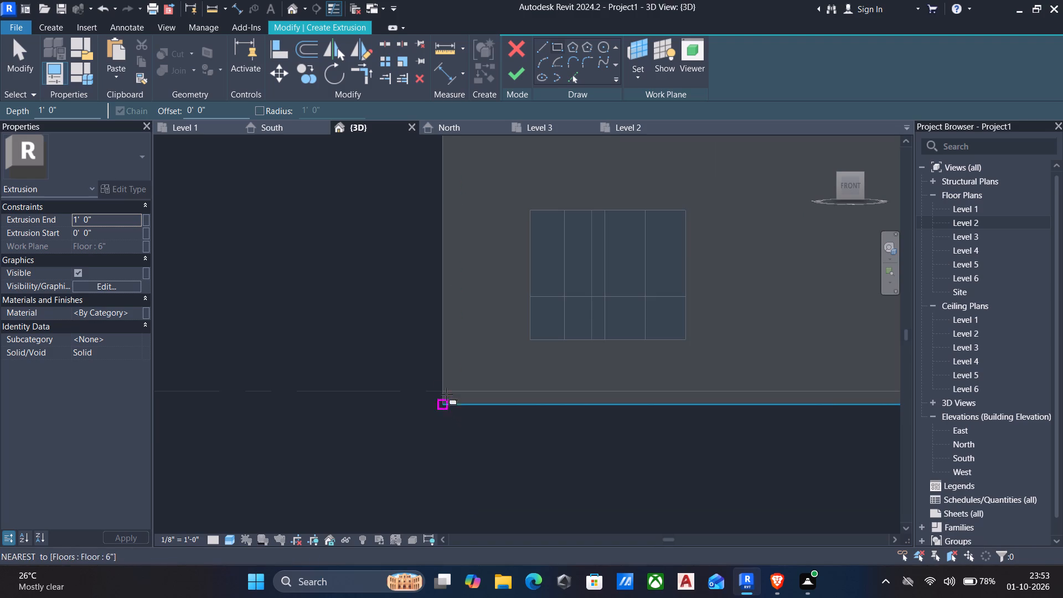
pyautogui.click(442, 390)
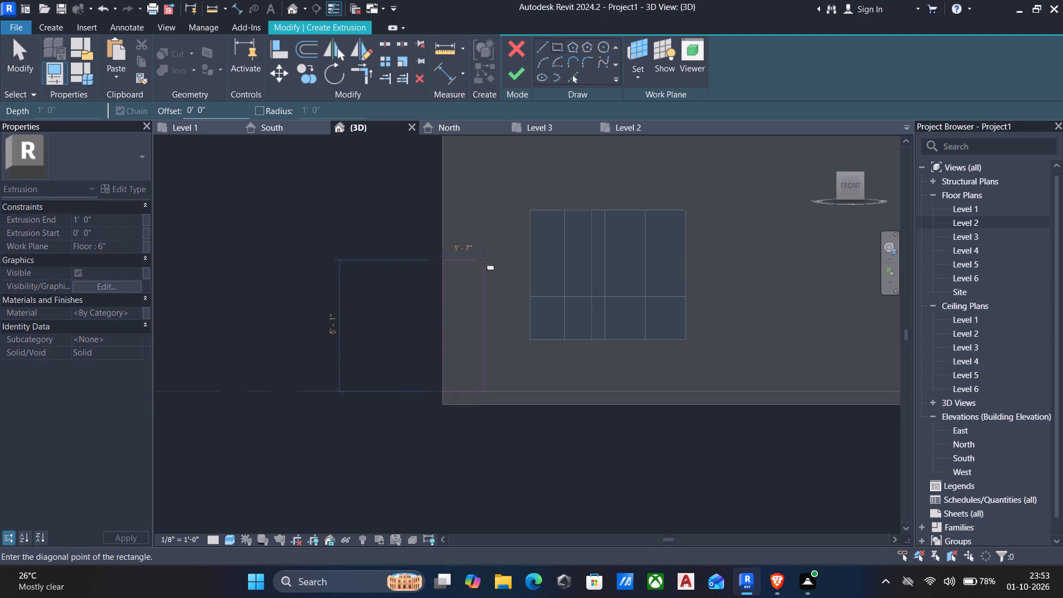
pyautogui.click(483, 188)
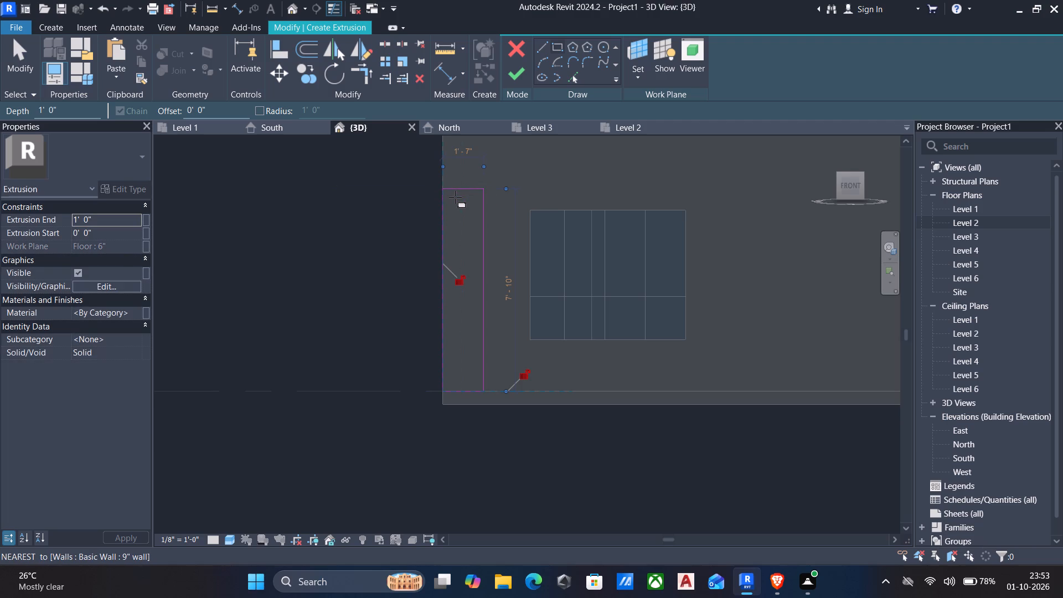
pyautogui.press('Escape')
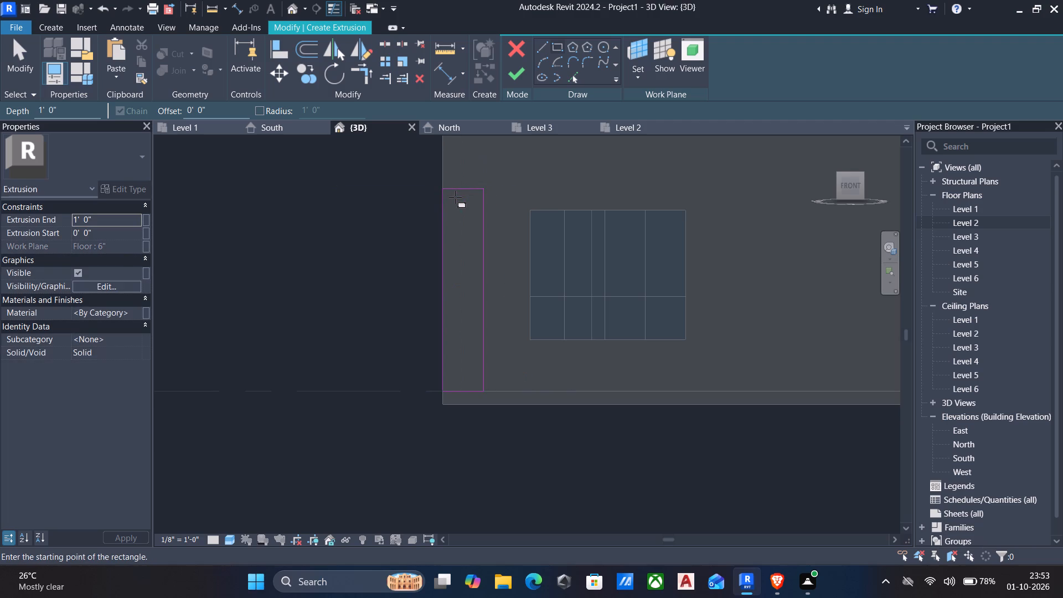
pyautogui.press('Escape')
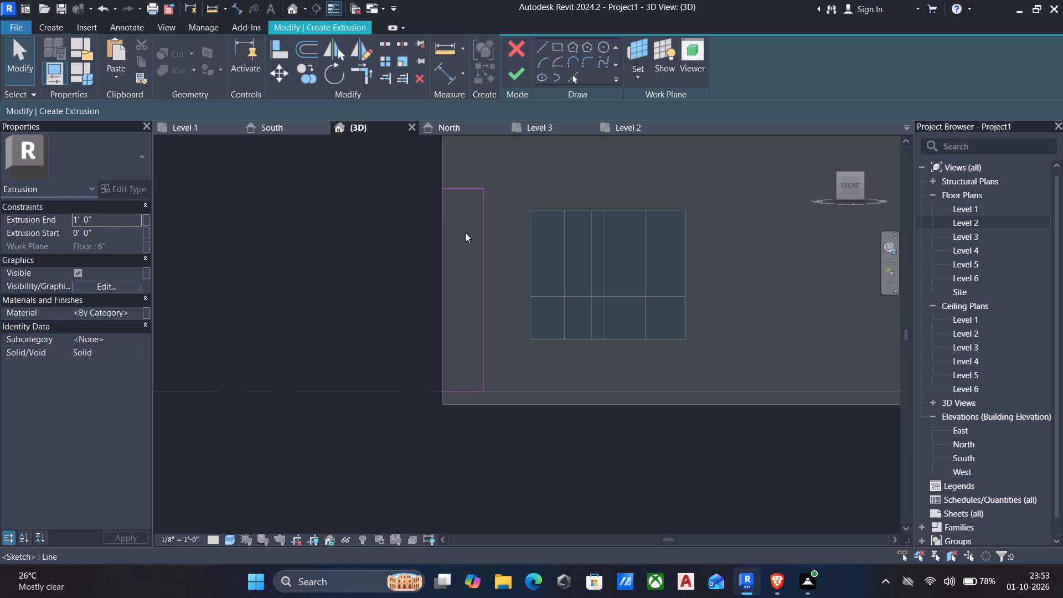
# Set the sketched rectangle's width to 1'.
pyautogui.click(484, 240)
pyautogui.click(469, 148)
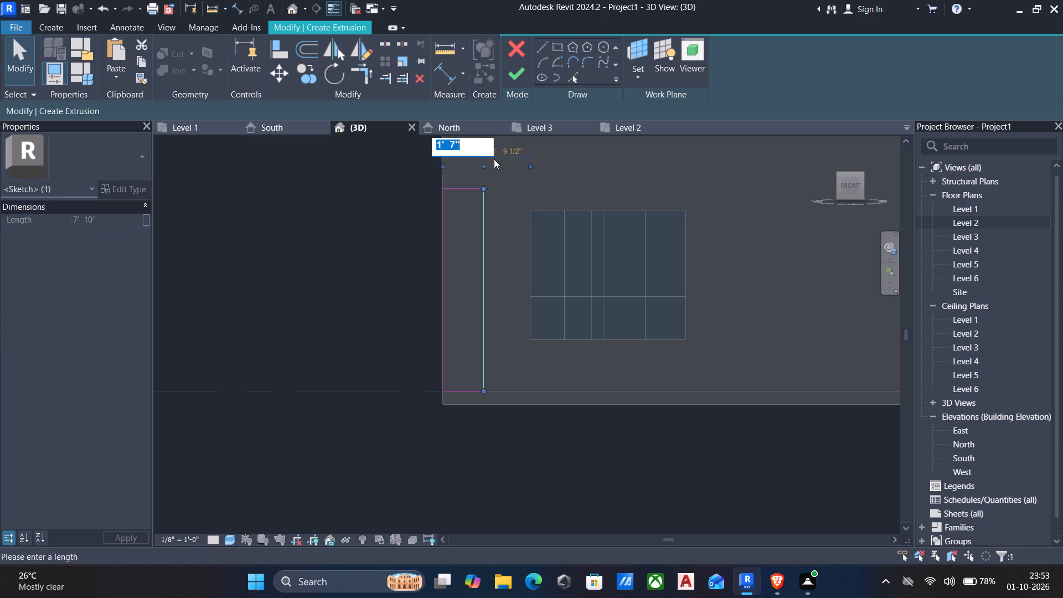
pyautogui.press('1')
pyautogui.press("'")
pyautogui.press('Return')
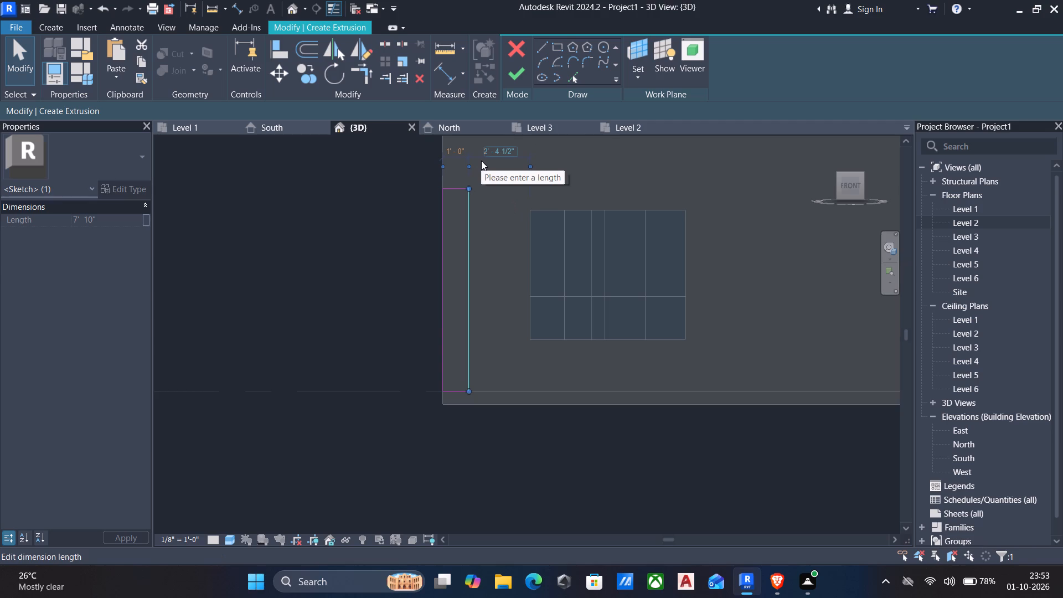
pyautogui.press('Escape')
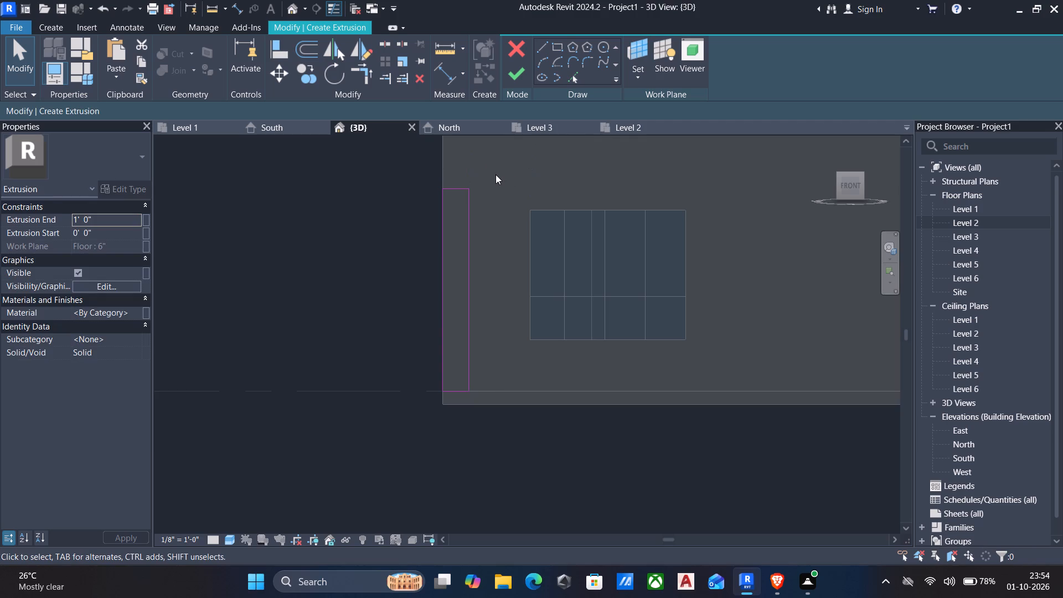
# Delete the top line of the rectangle sketch.
pyautogui.click(453, 189)
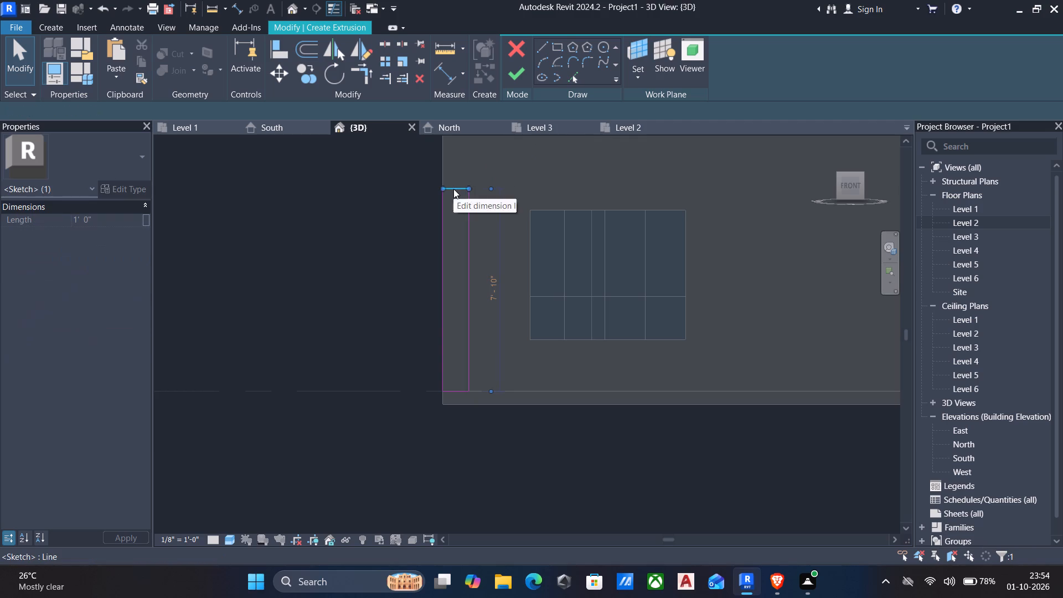
pyautogui.press('Delete')
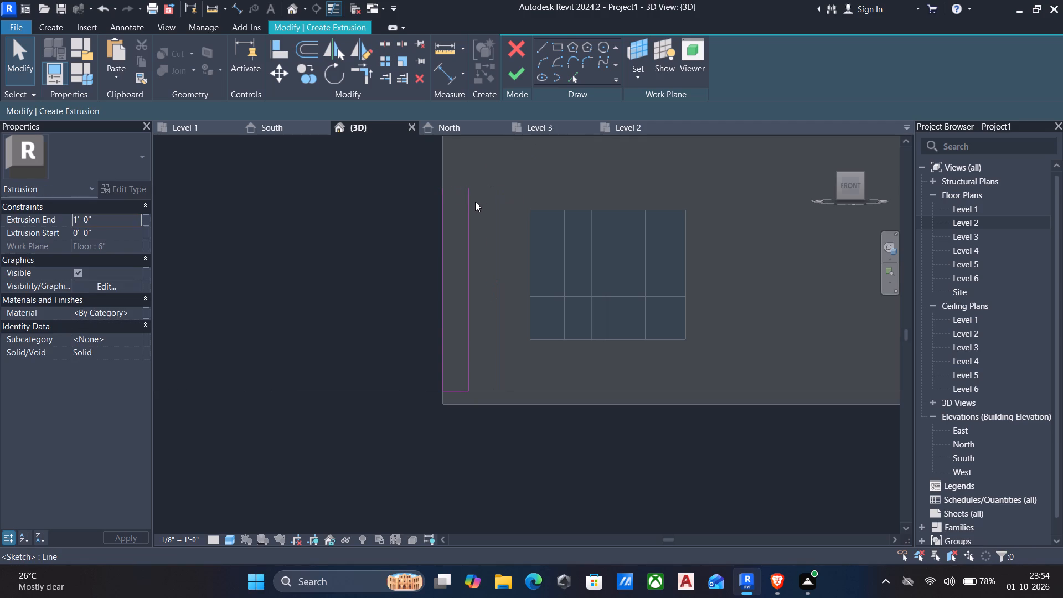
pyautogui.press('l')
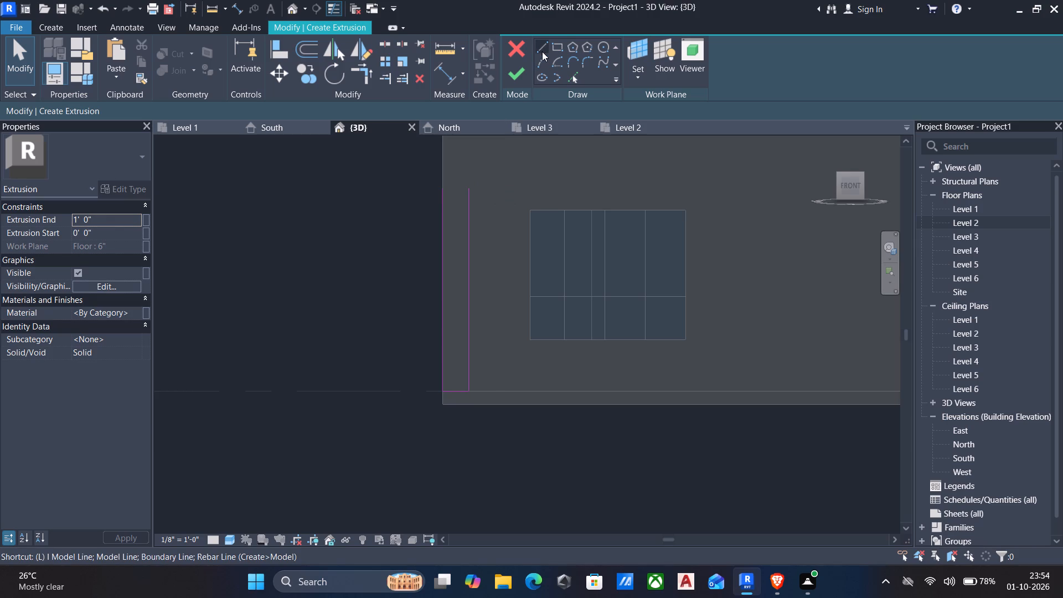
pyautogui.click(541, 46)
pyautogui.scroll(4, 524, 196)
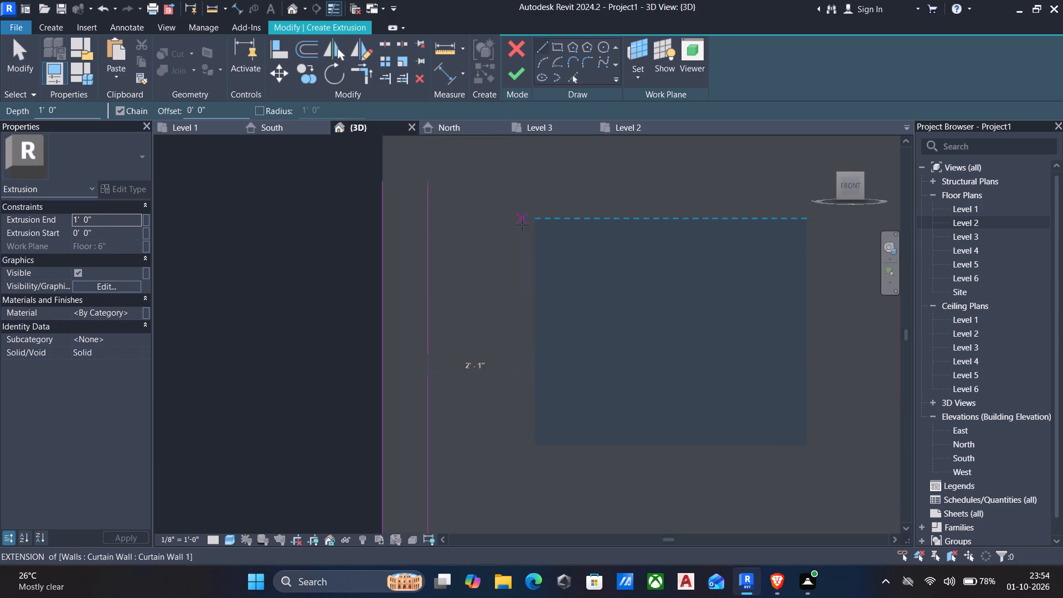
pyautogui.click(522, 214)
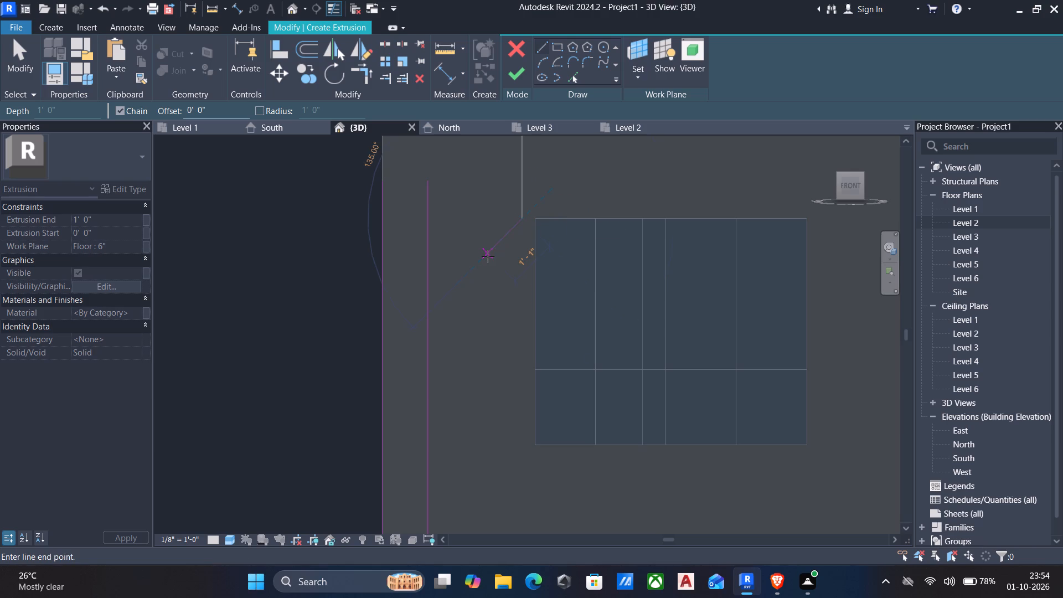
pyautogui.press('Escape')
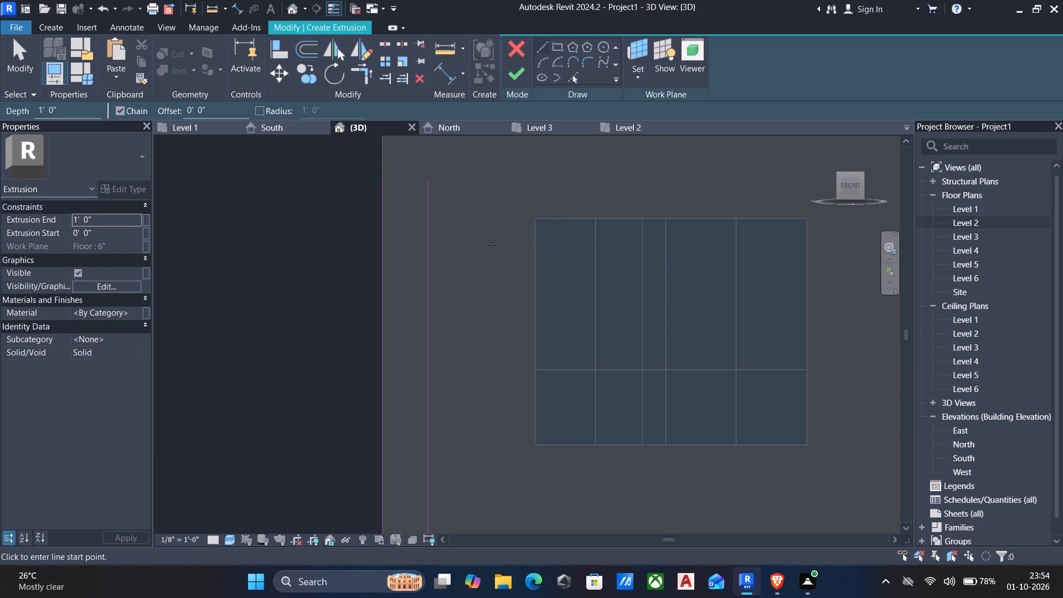
# Sketch a 6' 0" line along the top edge of the ground-floor front curtain wall window, from corner to corner.
pyautogui.scroll(-2, 538, 269)
pyautogui.moveTo(513, 318); pyautogui.dragTo(574, 365, button='middle')
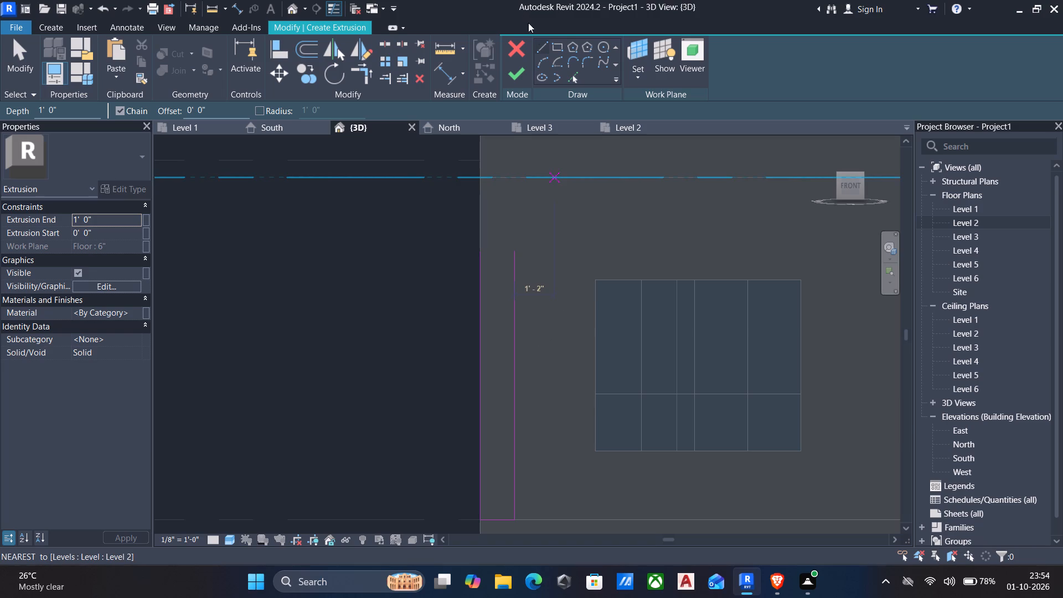
pyautogui.click(540, 51)
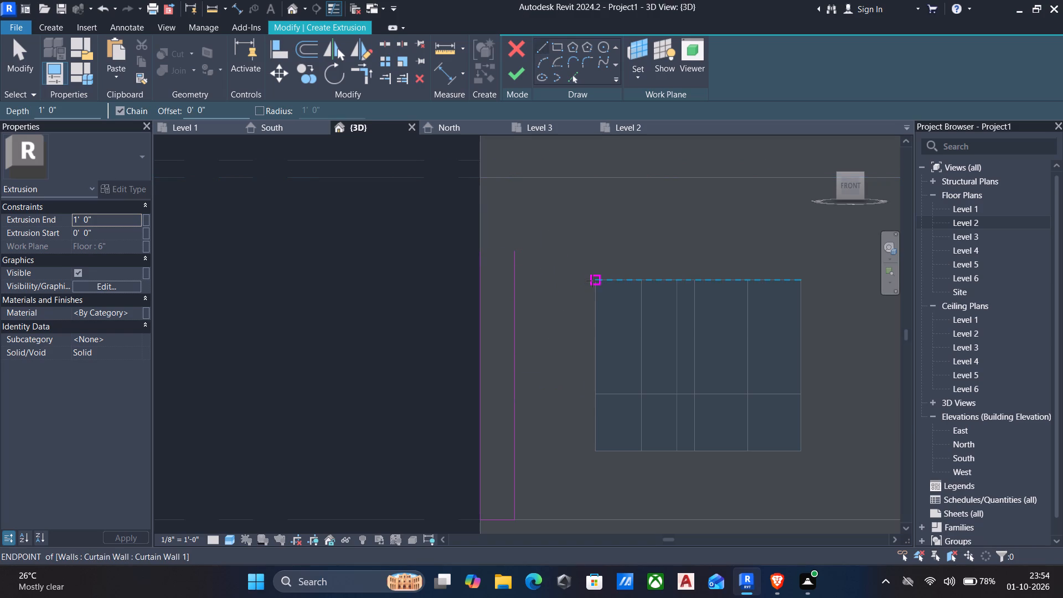
pyautogui.click(592, 281)
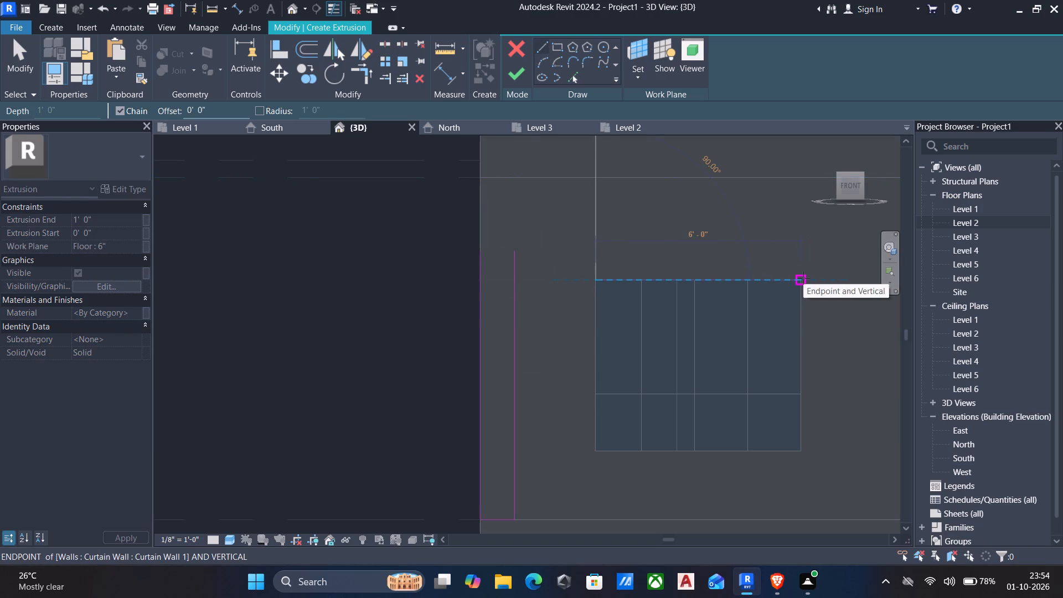
pyautogui.click(803, 278)
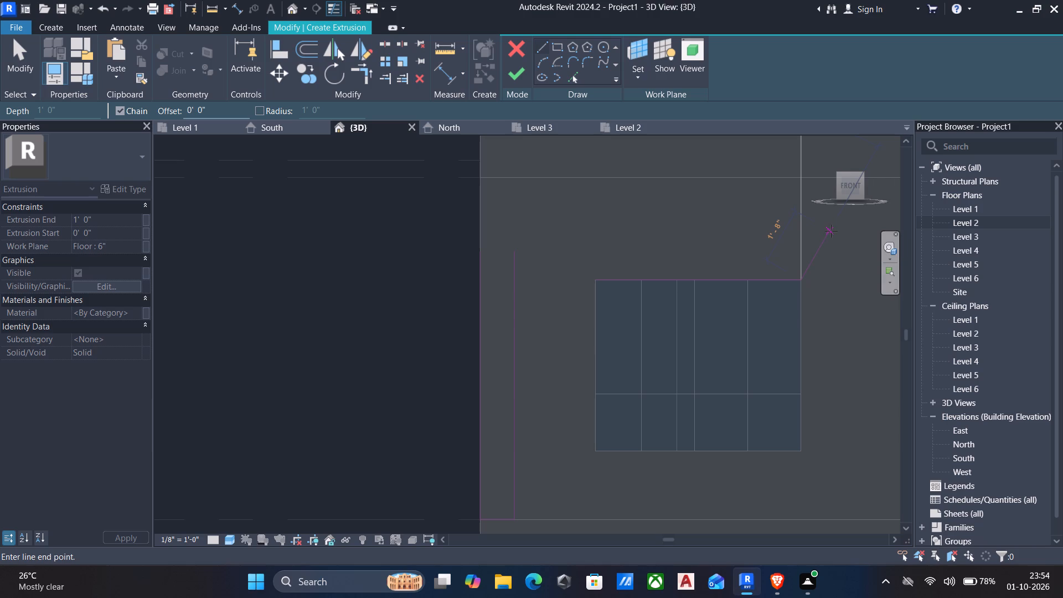
pyautogui.scroll(-3, 581, 224)
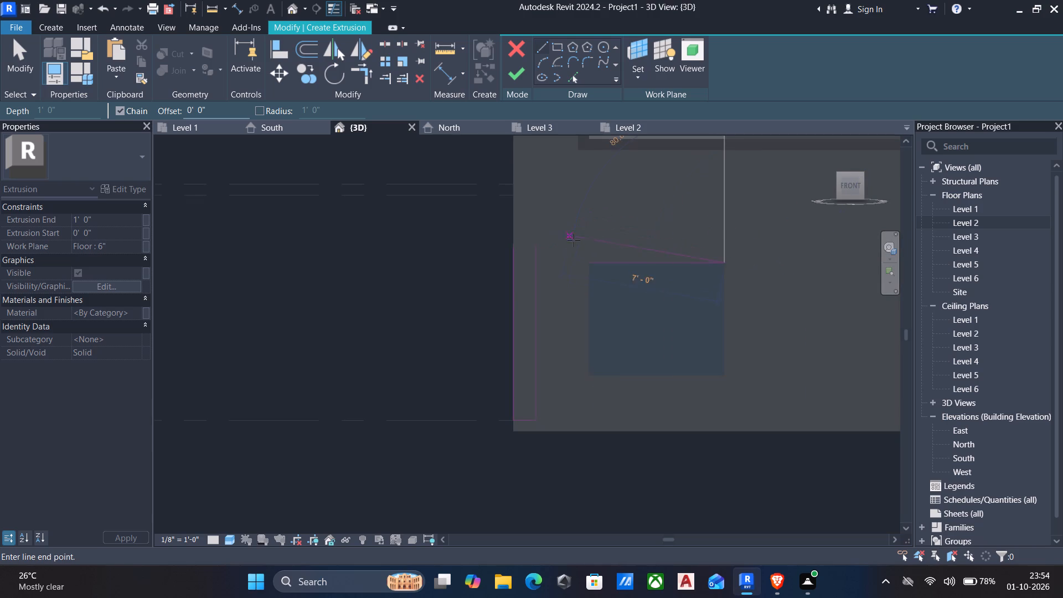
pyautogui.scroll(3, 579, 266)
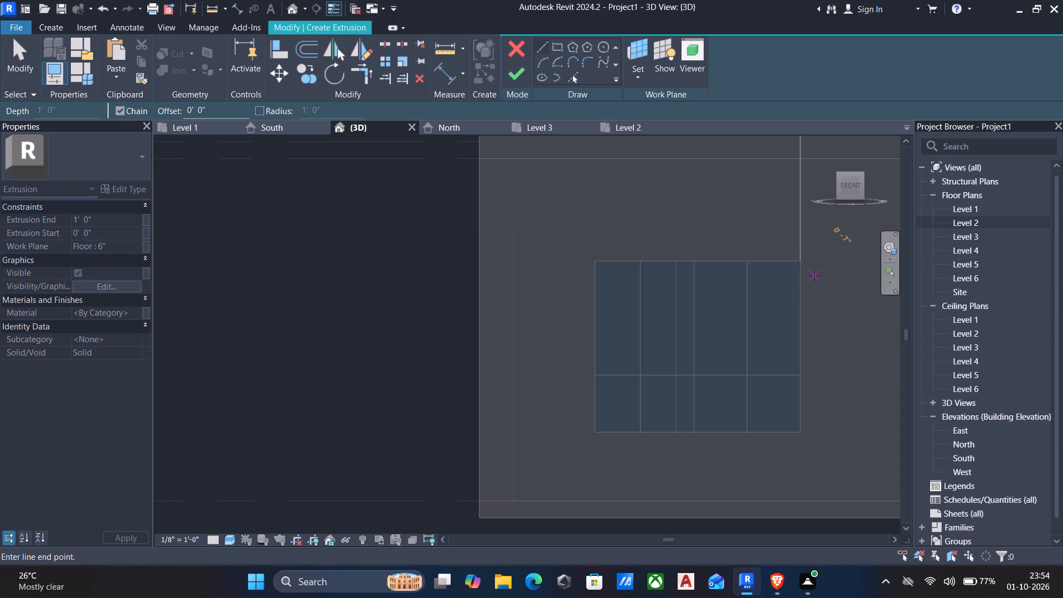
pyautogui.press('Escape')
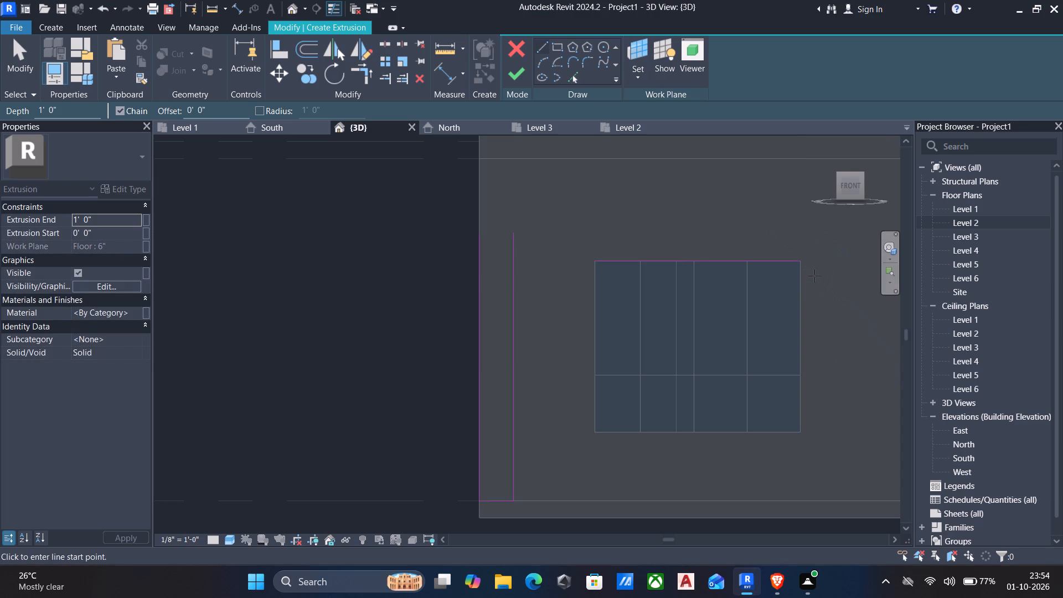
# Set the line offset to 1' and sketch a horizontal line about 7' 2" long above the window, starting at its left corner.
pyautogui.moveTo(235, 109); pyautogui.dragTo(0, 85)
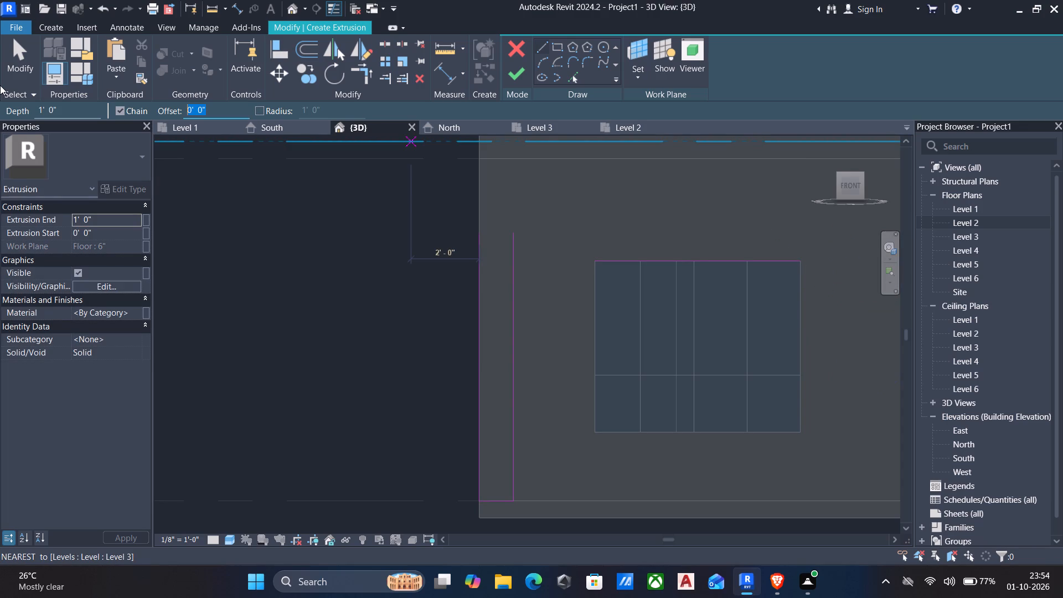
pyautogui.write("1'")
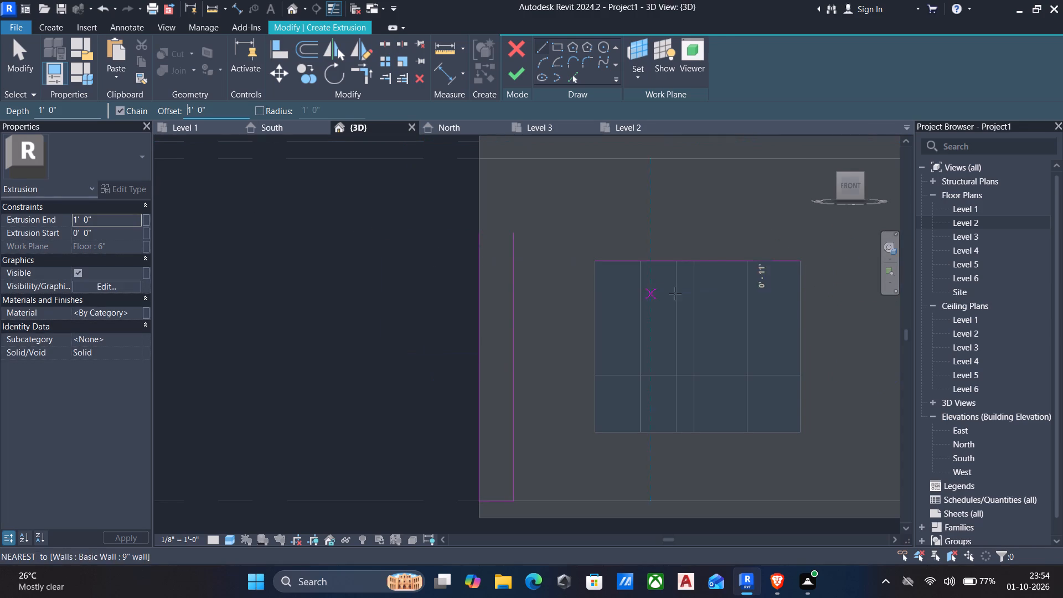
pyautogui.click(591, 256)
pyautogui.moveTo(727, 267); pyautogui.dragTo(531, 190, button='middle')
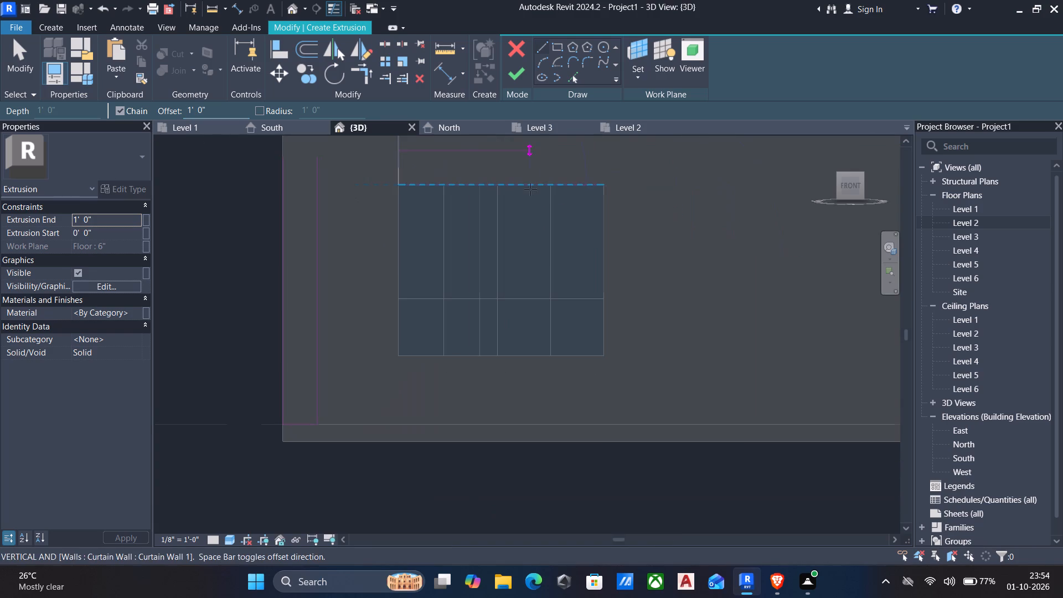
pyautogui.moveTo(558, 193); pyautogui.dragTo(536, 254, button='middle')
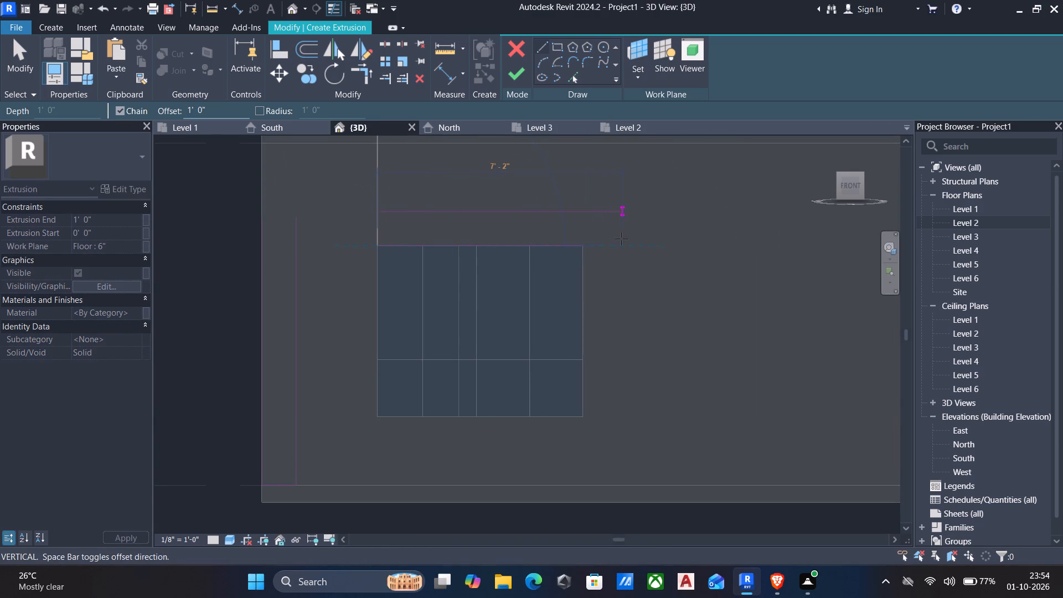
pyautogui.click(621, 239)
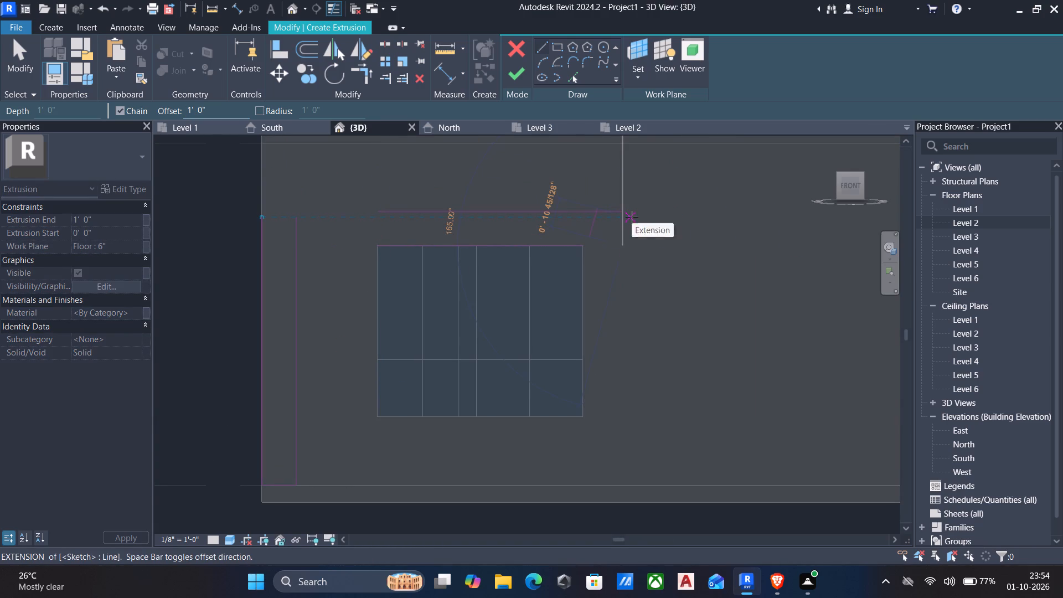
pyautogui.scroll(1, 611, 243)
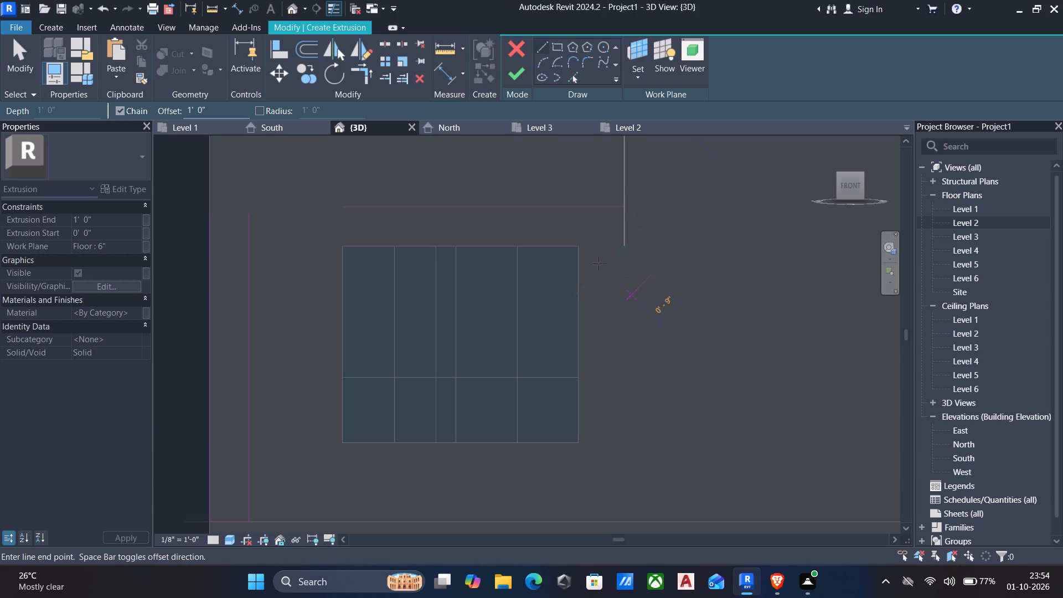
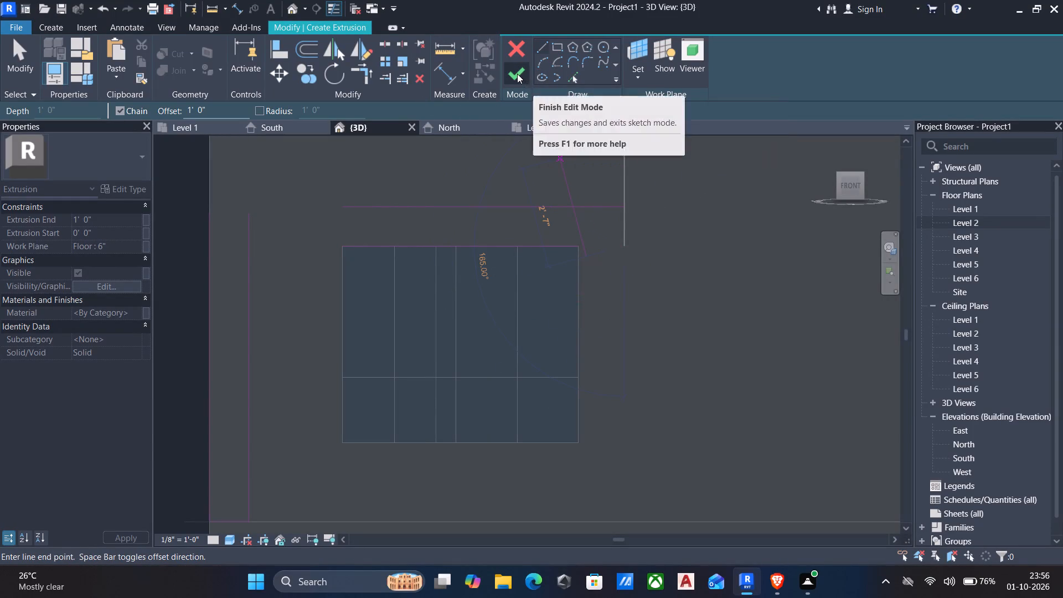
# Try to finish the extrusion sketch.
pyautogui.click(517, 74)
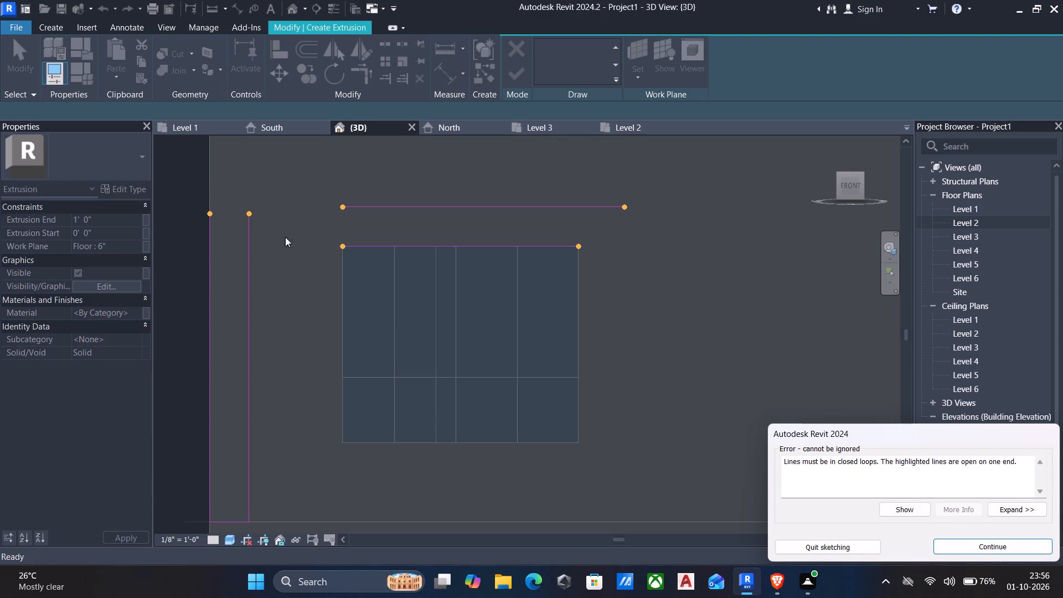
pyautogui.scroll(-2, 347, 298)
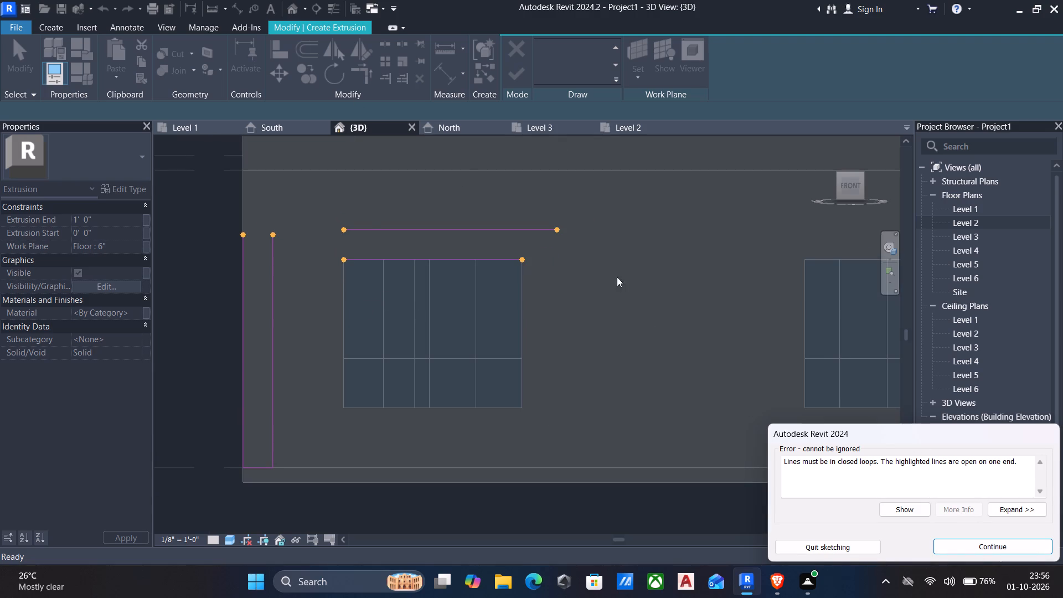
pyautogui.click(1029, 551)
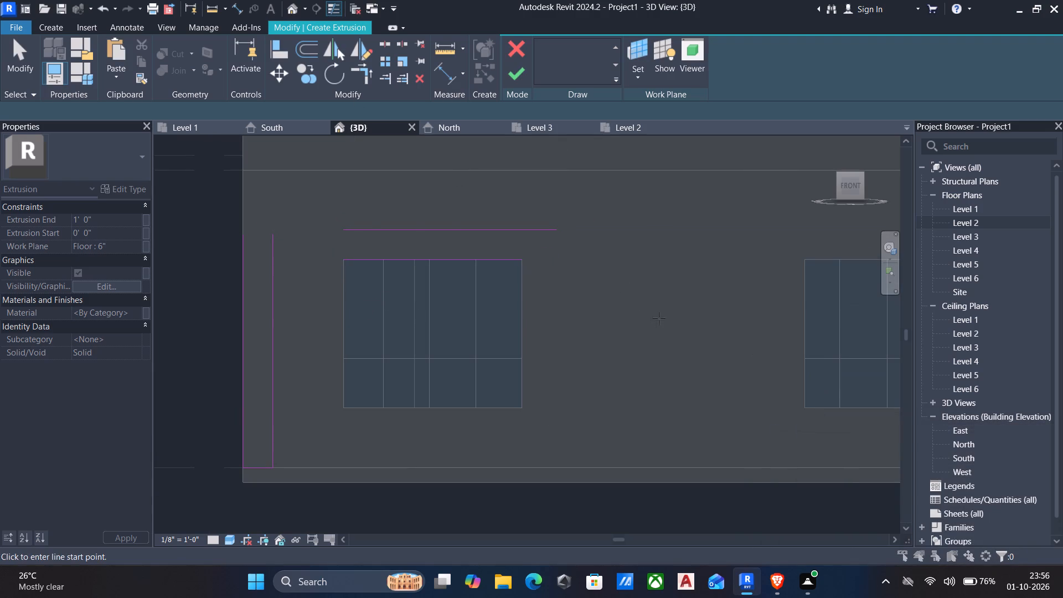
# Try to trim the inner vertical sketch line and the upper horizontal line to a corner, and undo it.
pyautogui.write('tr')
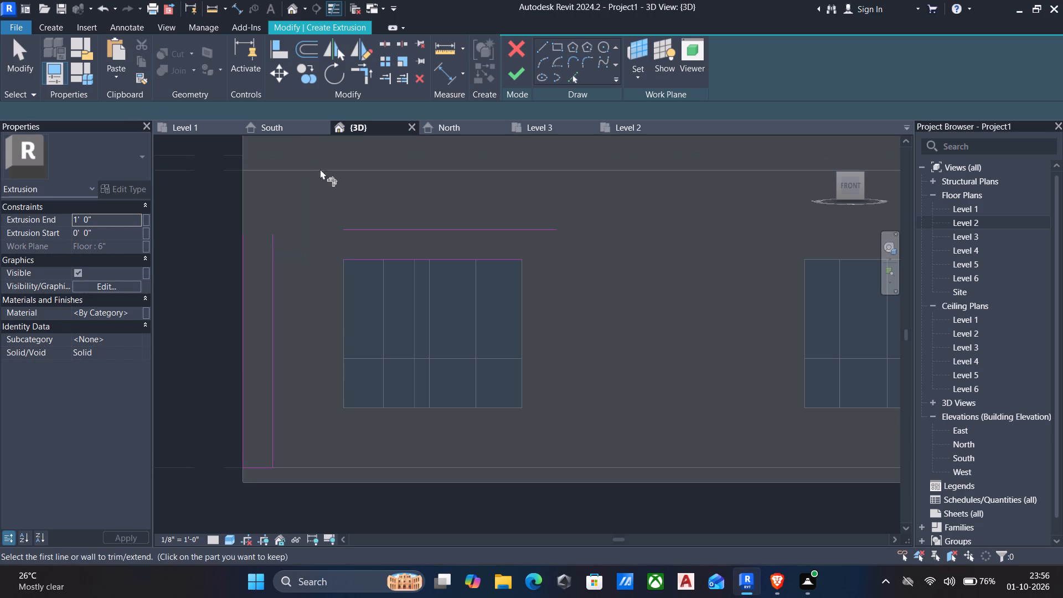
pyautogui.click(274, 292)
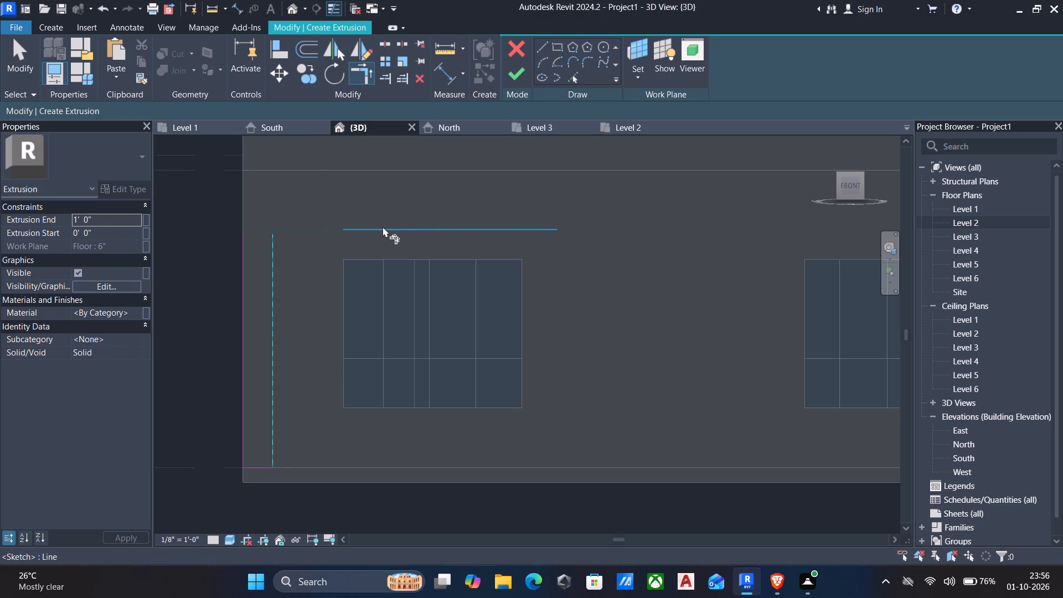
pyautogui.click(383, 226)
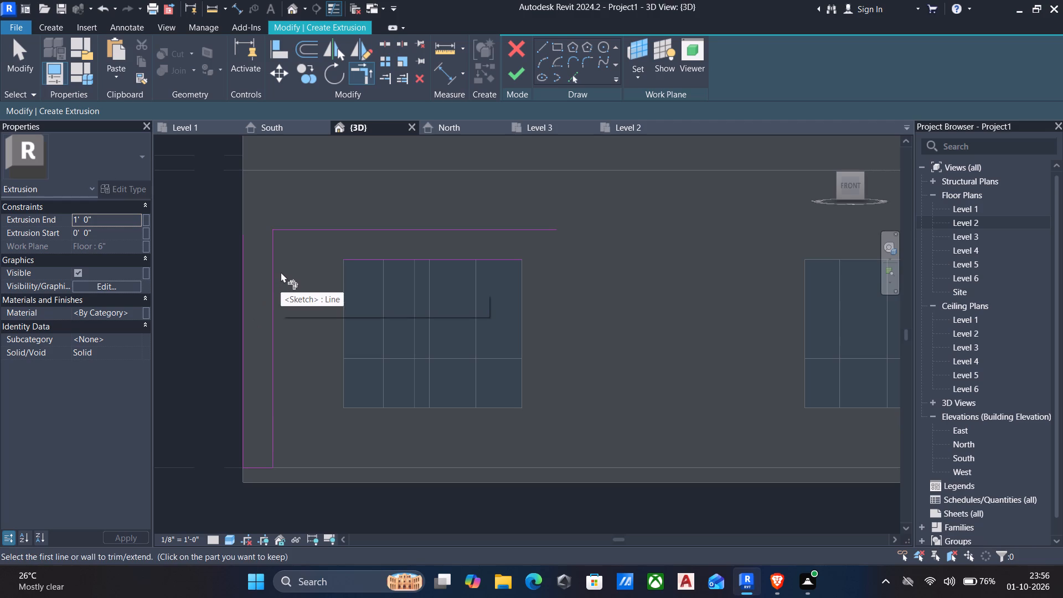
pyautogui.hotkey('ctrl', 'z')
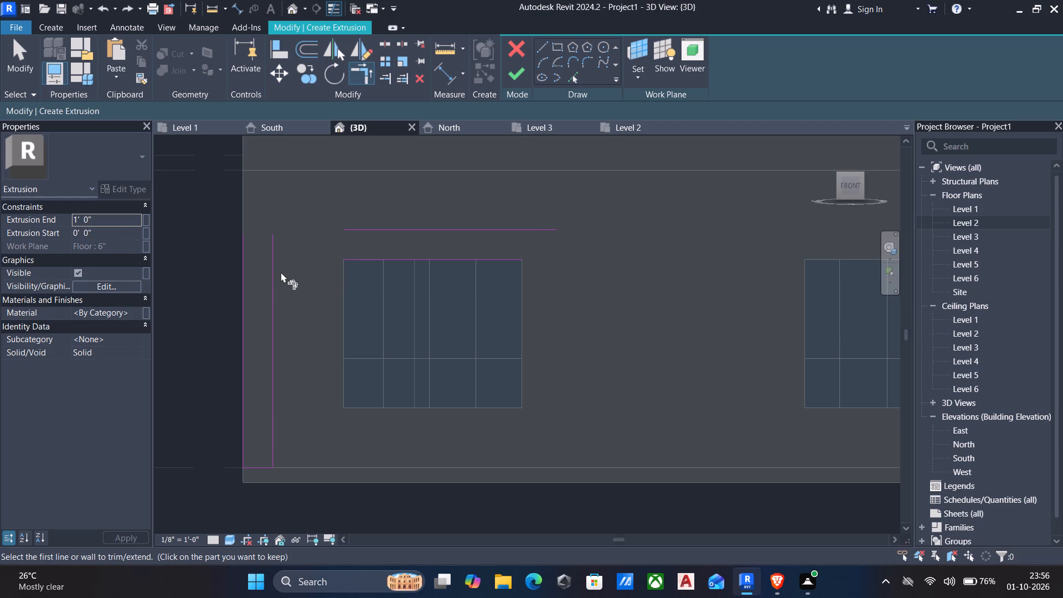
# Trim the outer vertical line to a corner with the upper horizontal line, and the inner vertical line with the lower horizontal line.
pyautogui.click(246, 298)
pyautogui.click(381, 231)
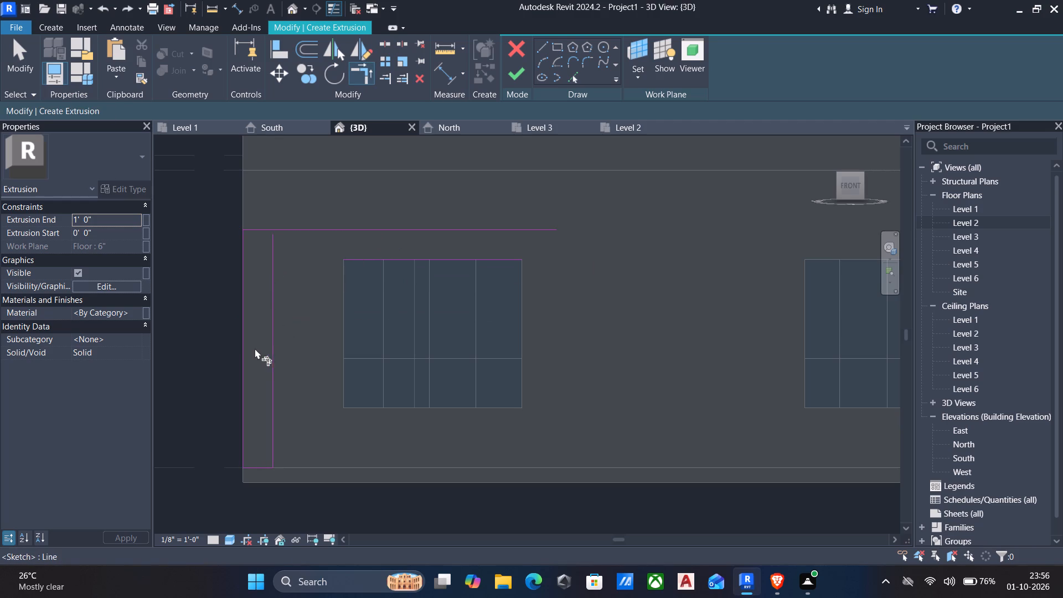
pyautogui.click(274, 346)
pyautogui.click(394, 256)
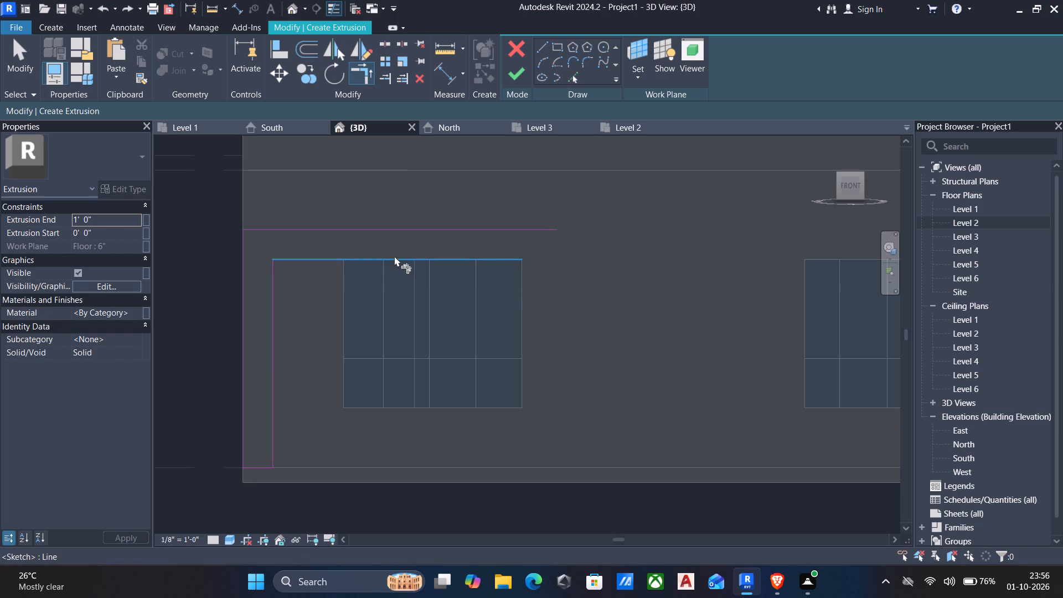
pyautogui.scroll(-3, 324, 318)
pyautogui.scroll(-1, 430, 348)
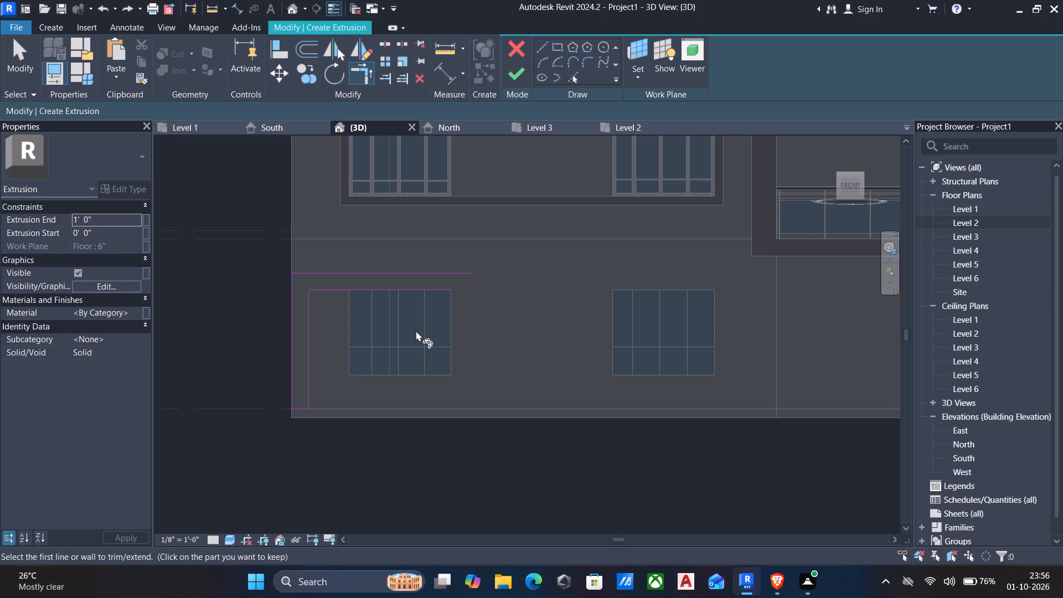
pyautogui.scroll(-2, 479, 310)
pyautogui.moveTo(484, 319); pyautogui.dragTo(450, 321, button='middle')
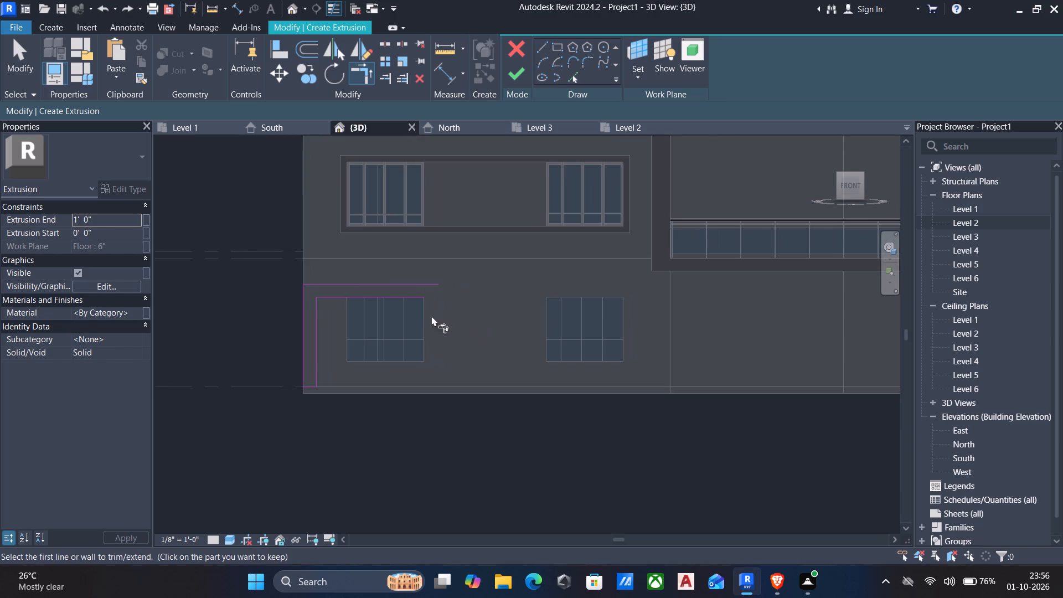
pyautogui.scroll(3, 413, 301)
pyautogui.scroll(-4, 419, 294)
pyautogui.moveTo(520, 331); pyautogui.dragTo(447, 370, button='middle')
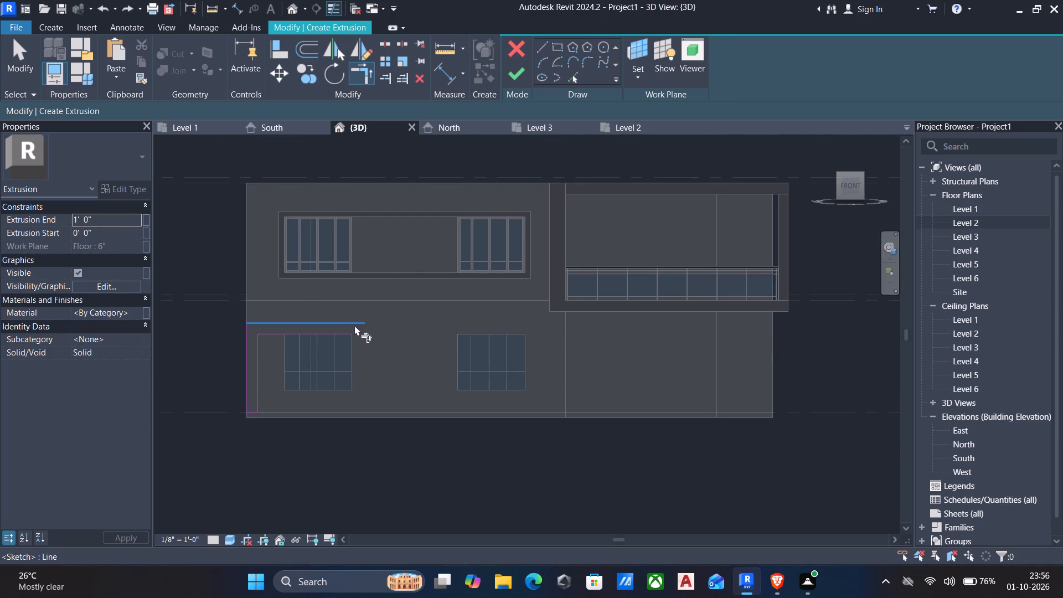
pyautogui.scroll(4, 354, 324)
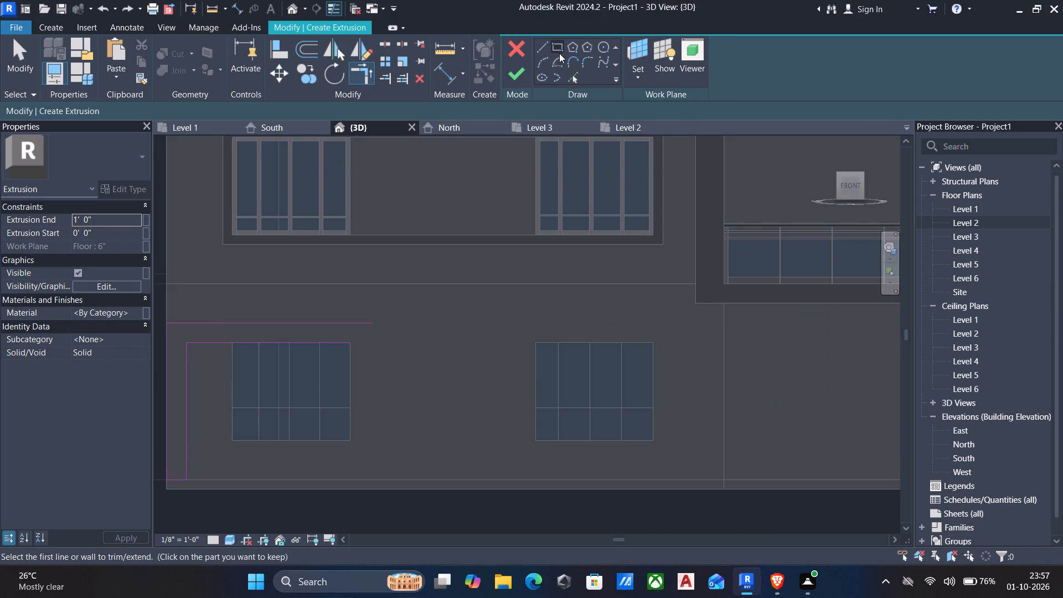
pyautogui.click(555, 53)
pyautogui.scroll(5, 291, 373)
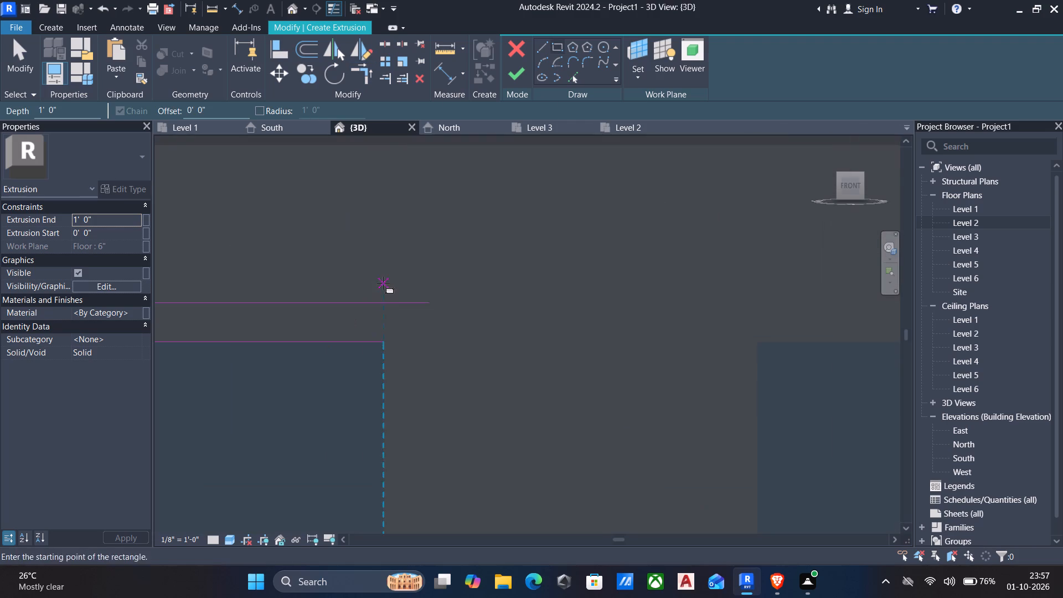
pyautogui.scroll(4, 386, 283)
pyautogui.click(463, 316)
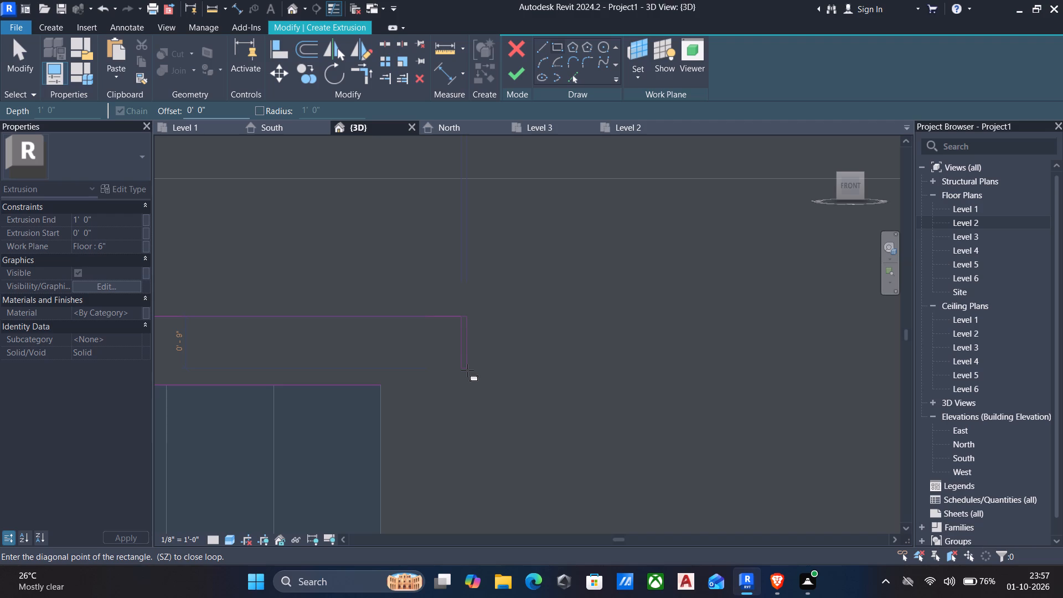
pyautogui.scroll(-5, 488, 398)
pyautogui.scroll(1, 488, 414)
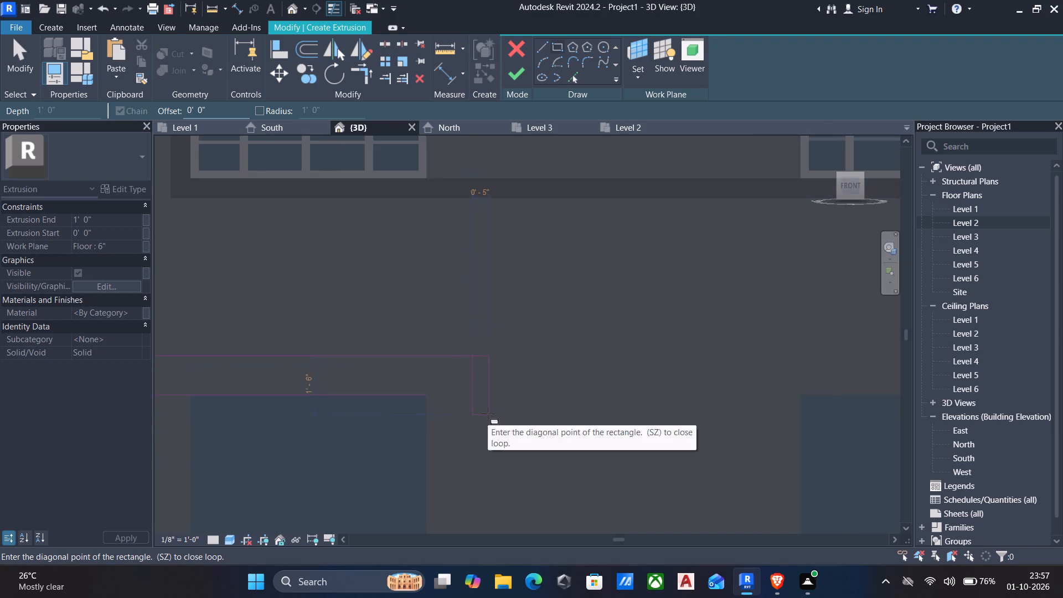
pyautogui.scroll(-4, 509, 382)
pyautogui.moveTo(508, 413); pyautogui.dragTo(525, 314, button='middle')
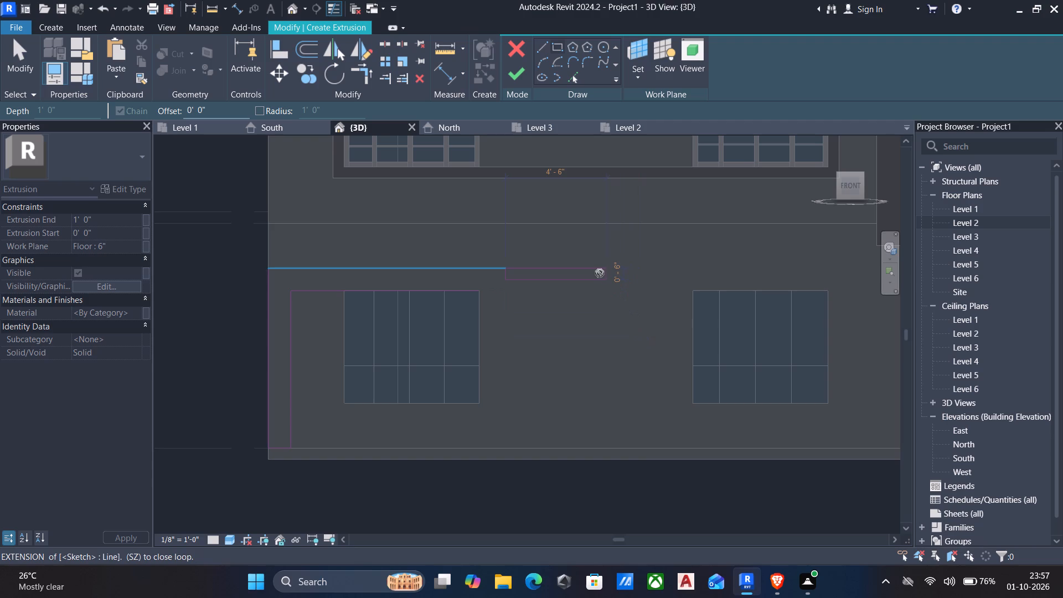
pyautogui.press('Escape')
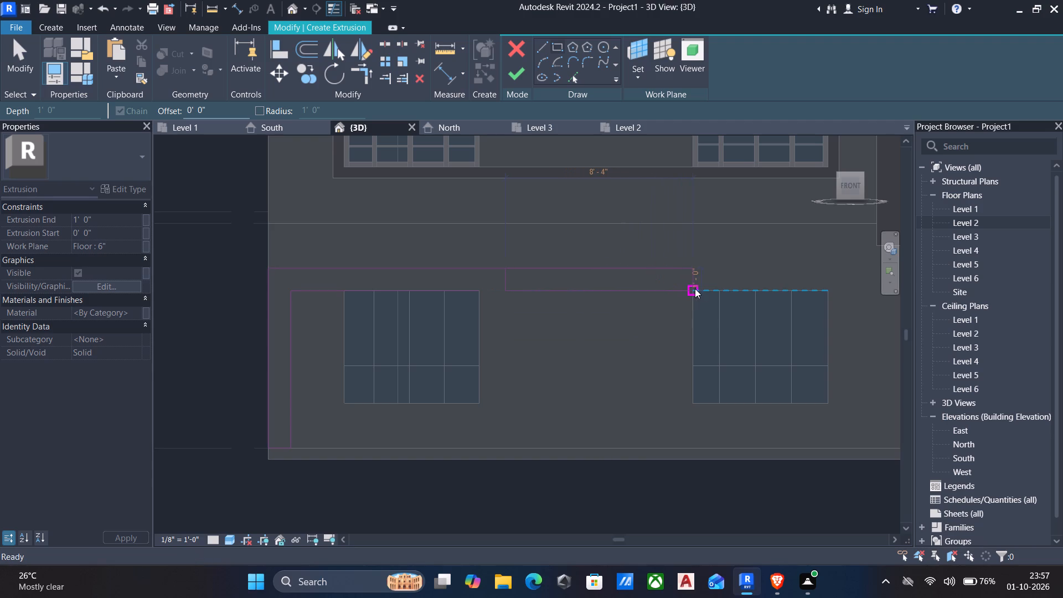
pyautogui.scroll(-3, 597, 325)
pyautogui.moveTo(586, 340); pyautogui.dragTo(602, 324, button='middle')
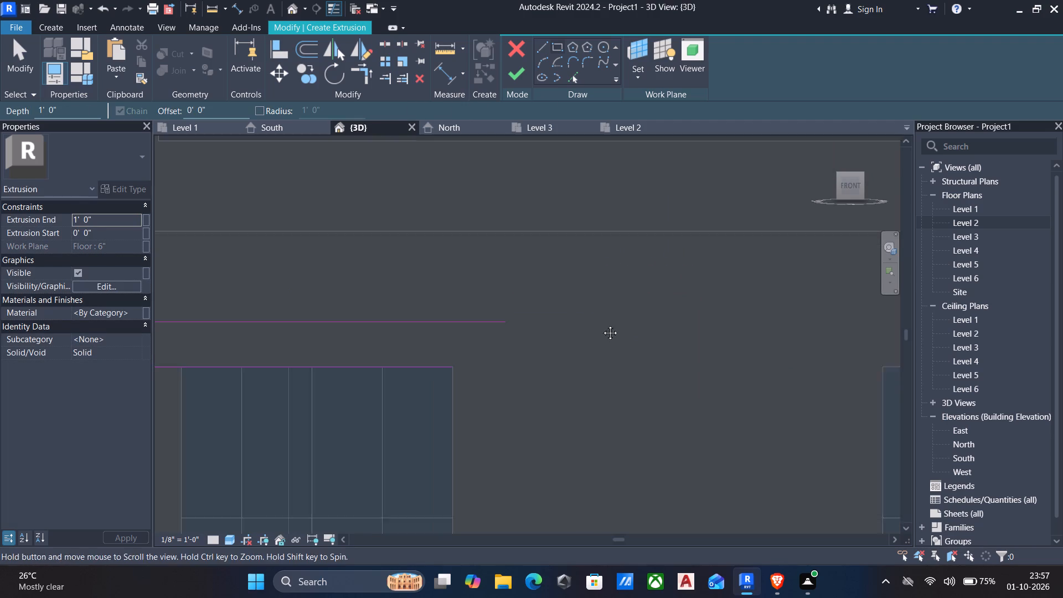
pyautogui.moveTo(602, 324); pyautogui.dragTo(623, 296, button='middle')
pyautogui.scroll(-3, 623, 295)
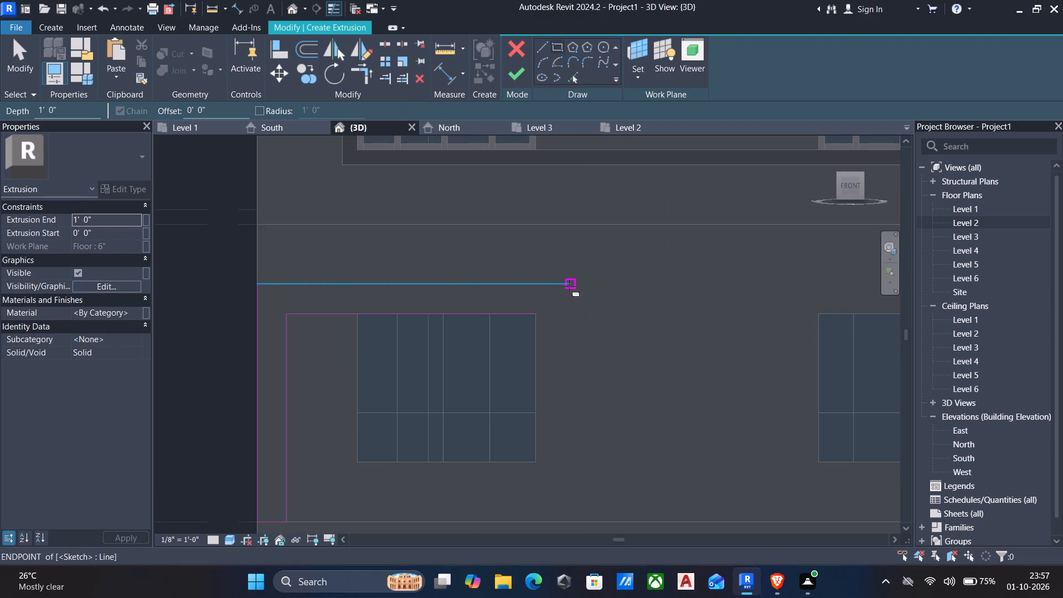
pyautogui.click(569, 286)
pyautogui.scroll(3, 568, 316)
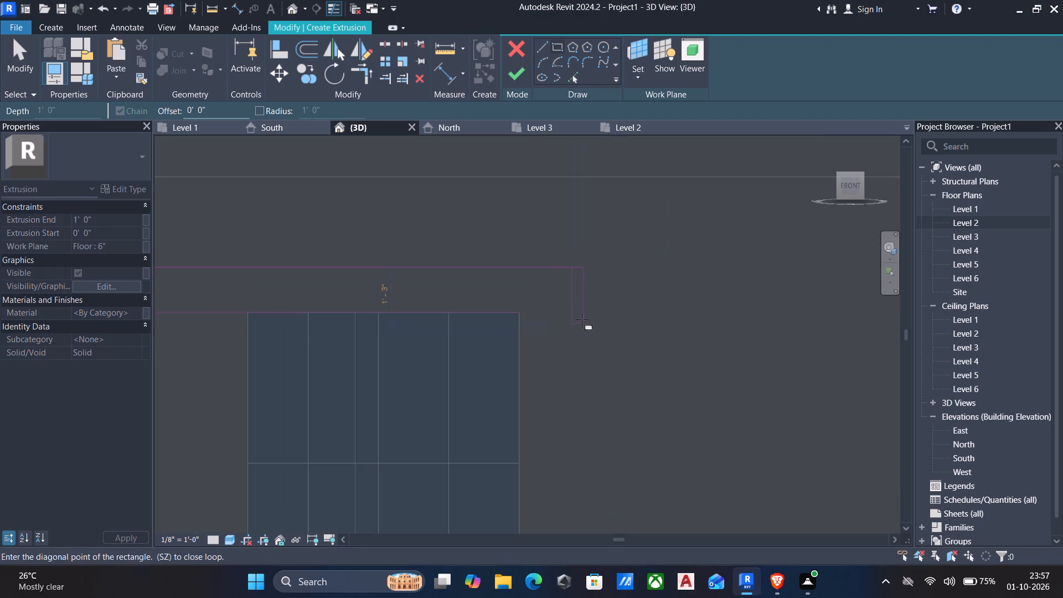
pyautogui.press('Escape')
# Close the L-shaped profile with a vertical line from the upper line's open end, trimmed to the lower line, and finish the extrusion sketch.
pyautogui.click(539, 51)
pyautogui.click(574, 286)
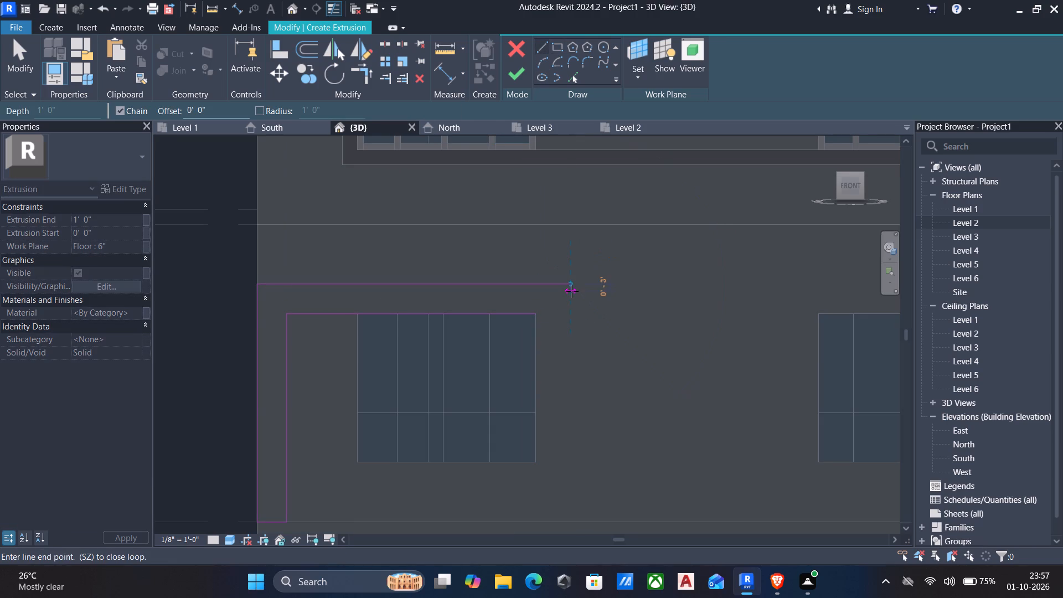
pyautogui.click(572, 303)
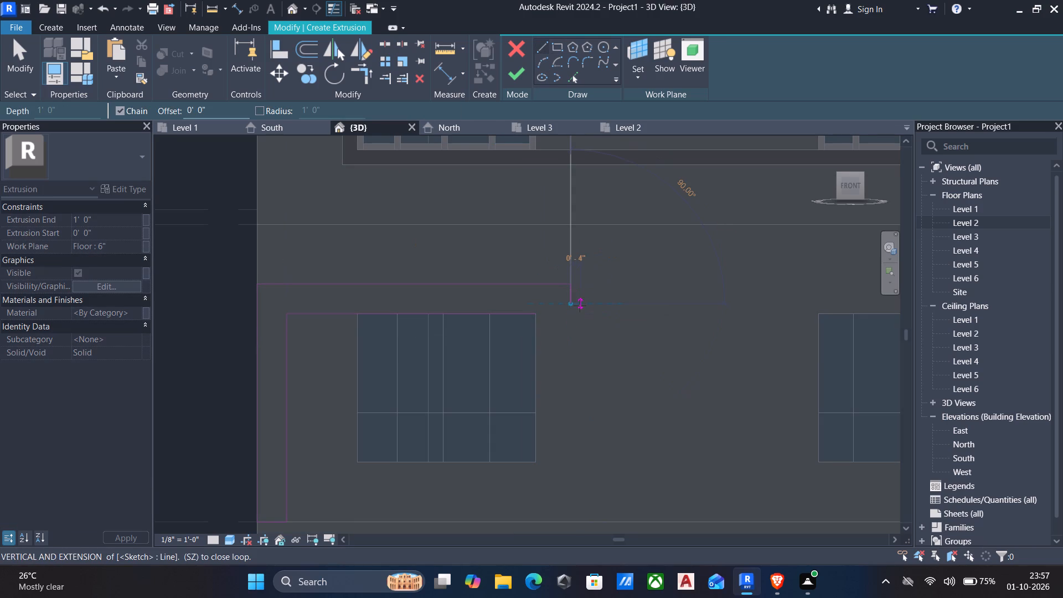
pyautogui.press('Escape')
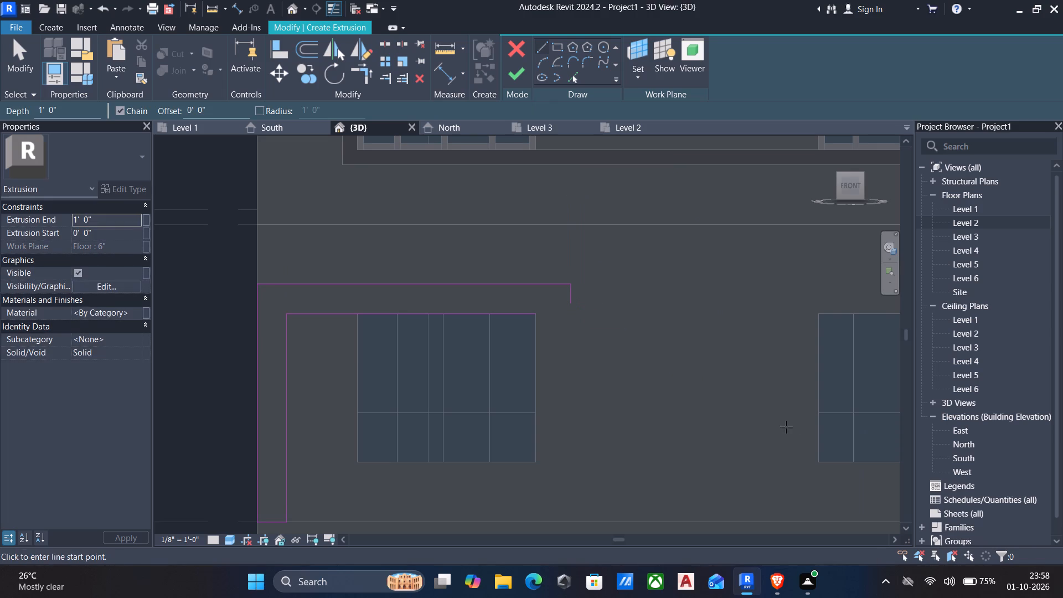
pyautogui.write('tr')
pyautogui.scroll(1, 544, 383)
pyautogui.click(512, 304)
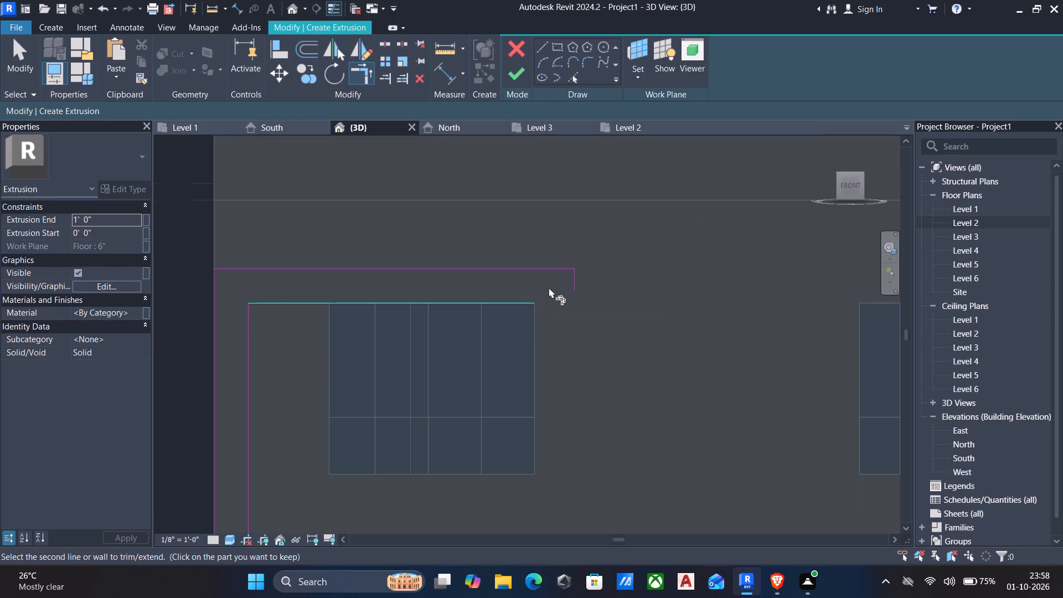
pyautogui.click(571, 279)
pyautogui.scroll(-1, 593, 157)
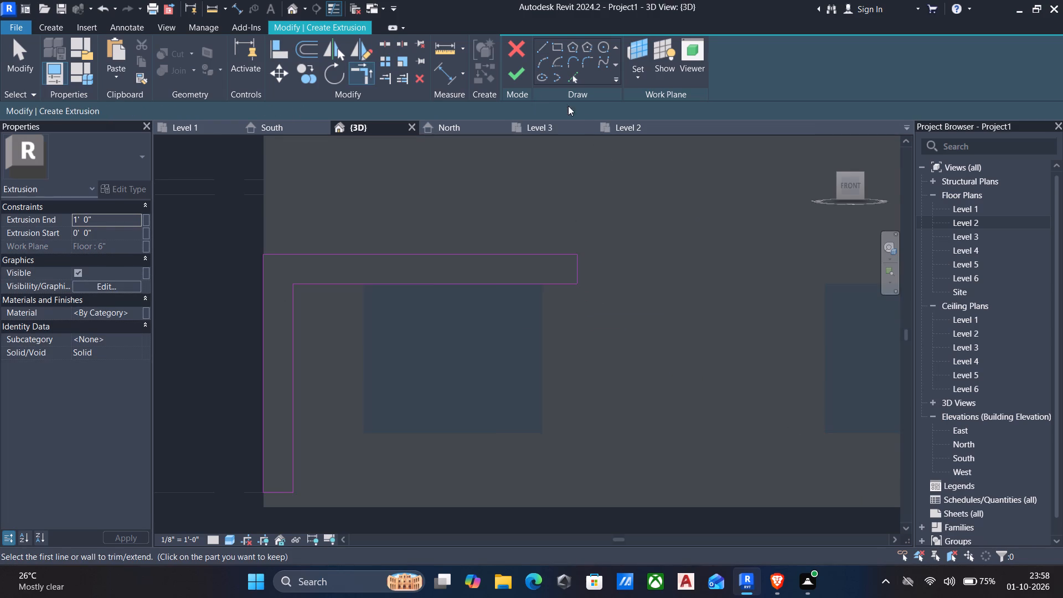
pyautogui.click(515, 76)
# Stretch the extrusion's horizontal arm along the front facade past the far corner below the balcony, and finish the in-place model.
pyautogui.scroll(-2, 542, 220)
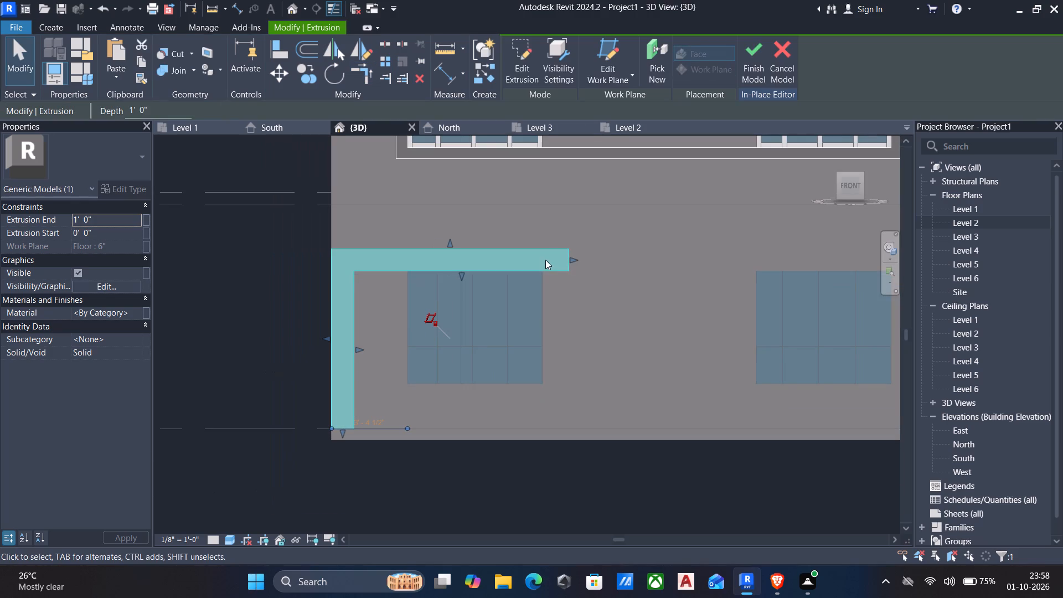
pyautogui.keyDown('shift'); pyautogui.moveTo(543, 281); pyautogui.dragTo(394, 409, button='middle'); pyautogui.keyUp('shift')
pyautogui.moveTo(414, 411); pyautogui.dragTo(452, 315, button='middle')
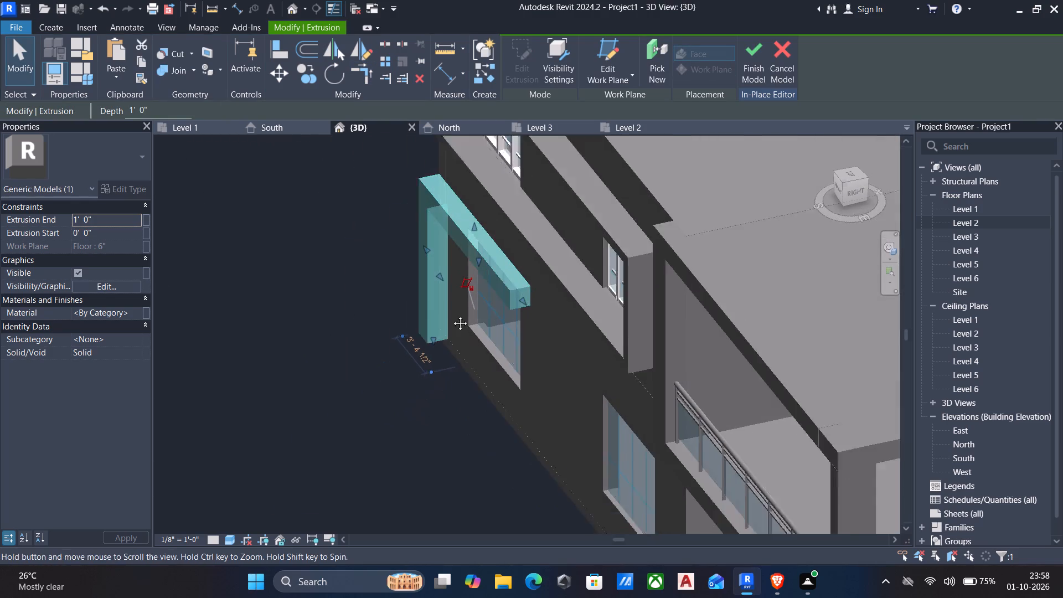
pyautogui.moveTo(452, 315); pyautogui.dragTo(465, 183, button='middle')
pyautogui.scroll(-3, 465, 181)
pyautogui.keyDown('shift'); pyautogui.moveTo(457, 251); pyautogui.dragTo(533, 232, button='middle'); pyautogui.keyUp('shift')
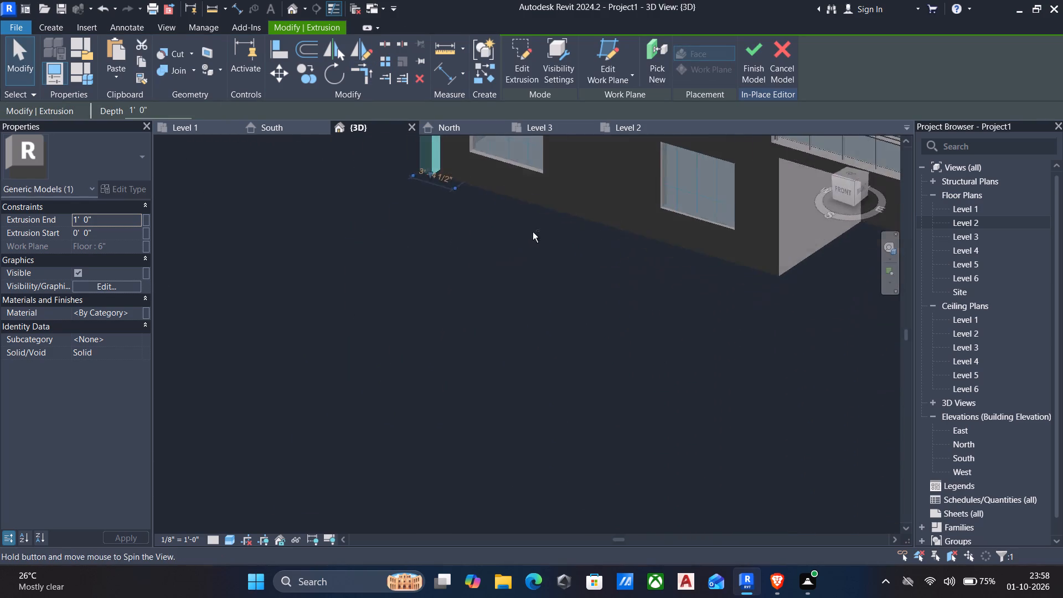
pyautogui.keyDown('shift'); pyautogui.moveTo(533, 232); pyautogui.dragTo(532, 233, button='middle'); pyautogui.keyUp('shift')
pyautogui.scroll(-1, 533, 232)
pyautogui.moveTo(514, 288); pyautogui.dragTo(499, 390, button='middle')
pyautogui.moveTo(536, 222); pyautogui.dragTo(894, 317)
pyautogui.scroll(-1, 745, 363)
pyautogui.moveTo(735, 373); pyautogui.dragTo(447, 337, button='middle')
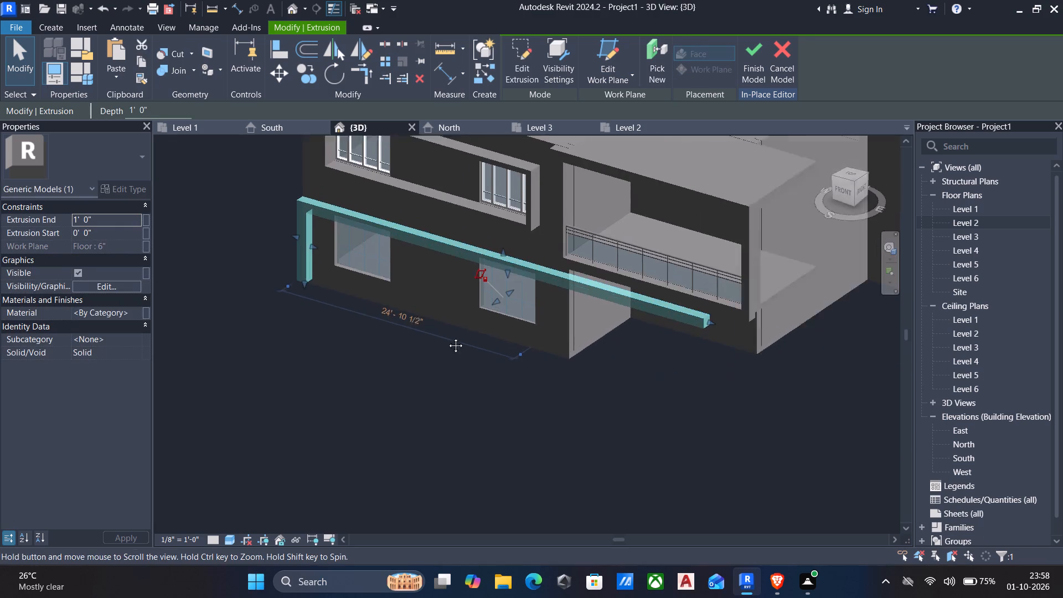
pyautogui.moveTo(447, 337); pyautogui.dragTo(362, 329, button='middle')
pyautogui.scroll(1, 494, 293)
pyautogui.moveTo(499, 291); pyautogui.dragTo(559, 319)
pyautogui.click(753, 52)
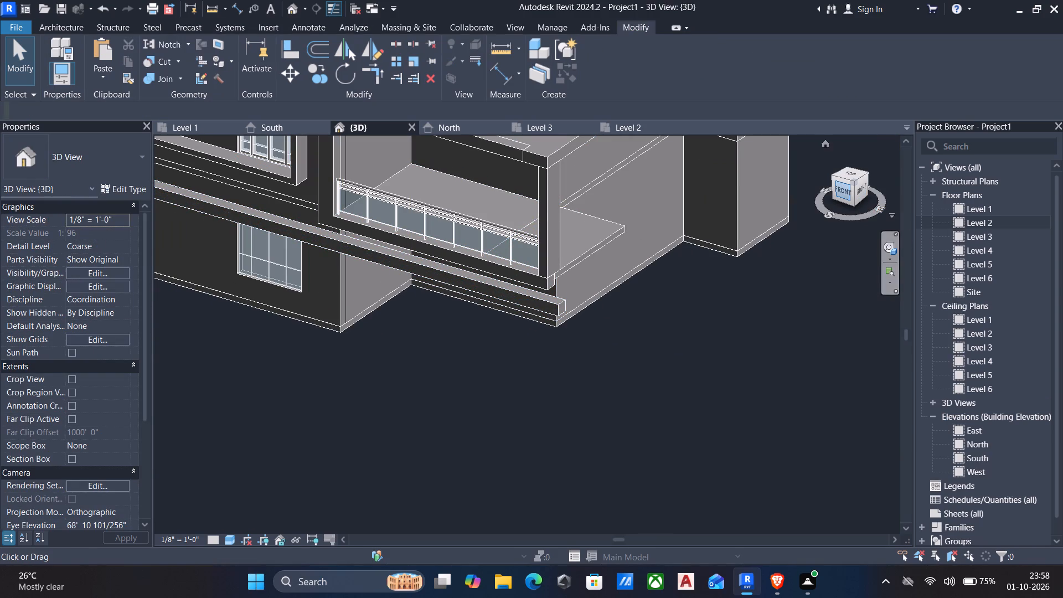
# Pull the free end of the facade band's horizontal arm back to just short of the ground-floor wall corner below the balcony.
pyautogui.click(837, 190)
pyautogui.scroll(3, 549, 292)
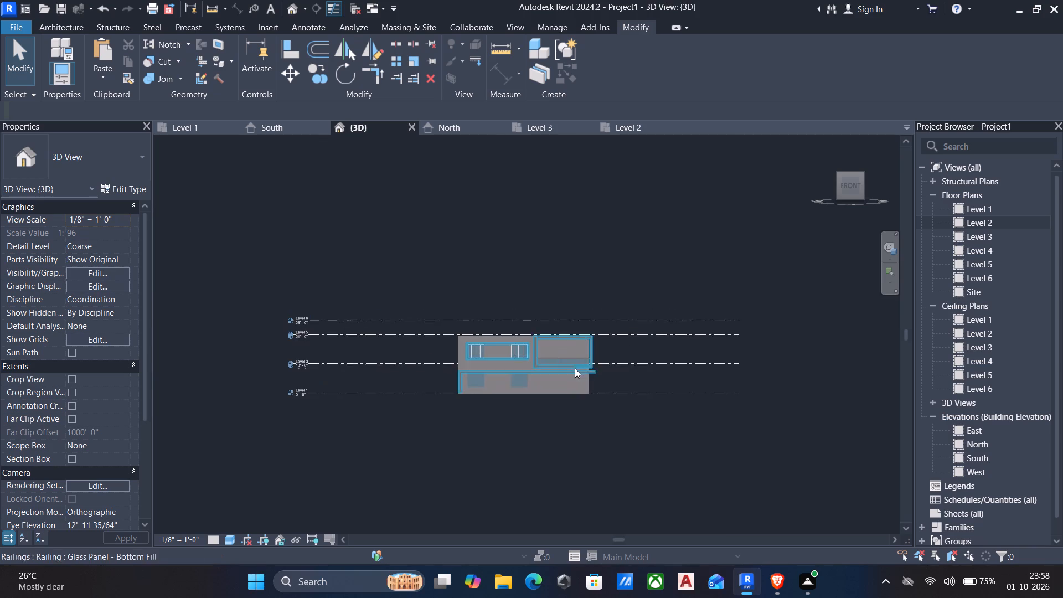
pyautogui.scroll(9, 576, 364)
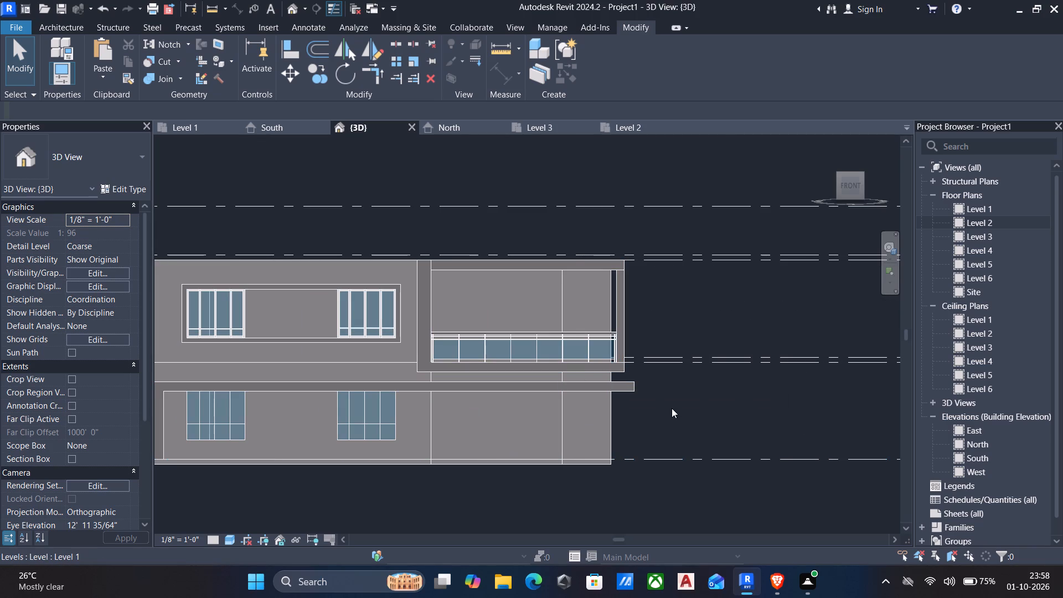
pyautogui.scroll(4, 699, 402)
pyautogui.scroll(1, 588, 372)
pyautogui.click(588, 372)
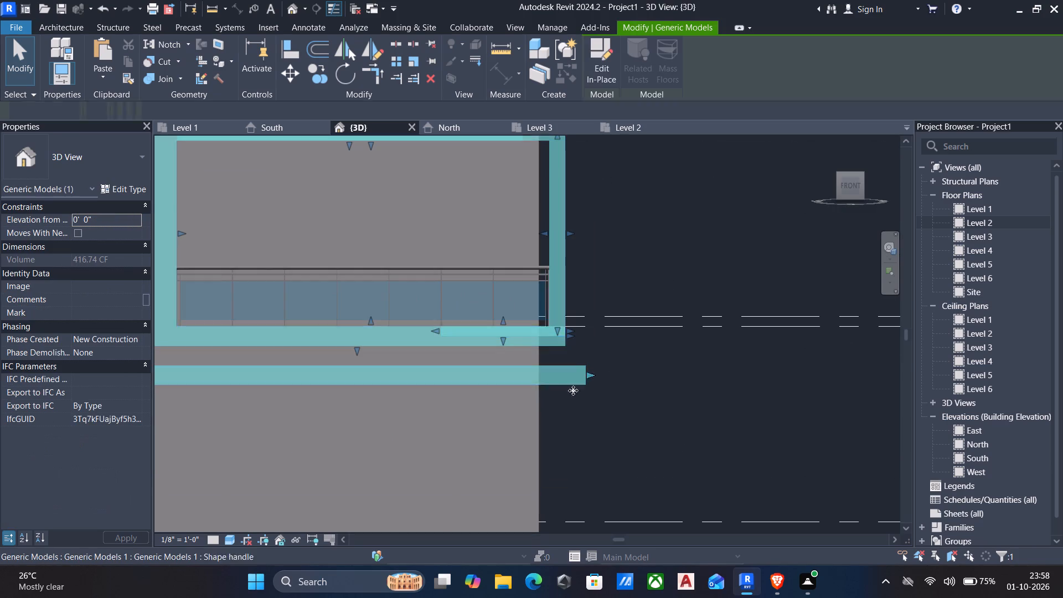
pyautogui.moveTo(590, 373); pyautogui.dragTo(502, 375)
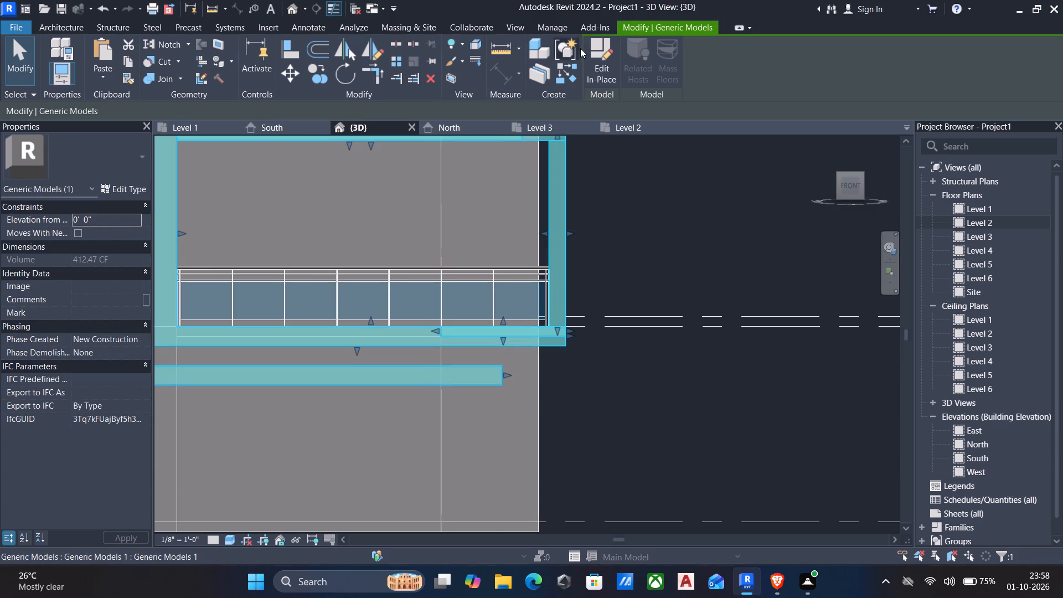
# Open the in-place facade model for editing and start a new solid extrusion in it.
pyautogui.click(594, 59)
pyautogui.scroll(-1, 487, 382)
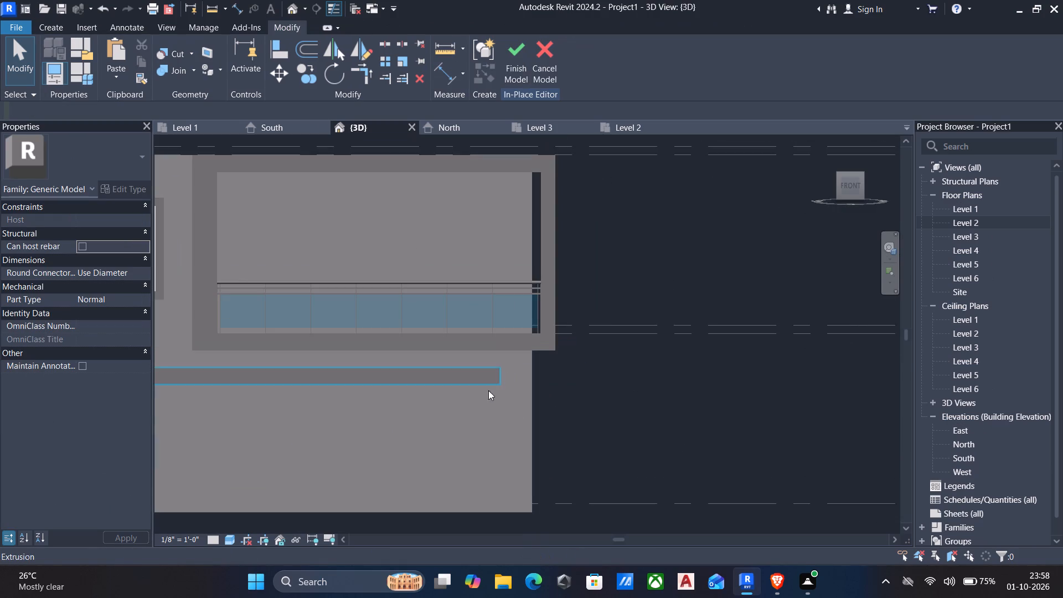
pyautogui.scroll(-1, 488, 390)
pyautogui.keyDown('shift'); pyautogui.moveTo(571, 401); pyautogui.dragTo(540, 429, button='middle'); pyautogui.keyUp('shift')
pyautogui.scroll(-1, 543, 425)
pyautogui.moveTo(550, 423); pyautogui.dragTo(553, 404, button='middle')
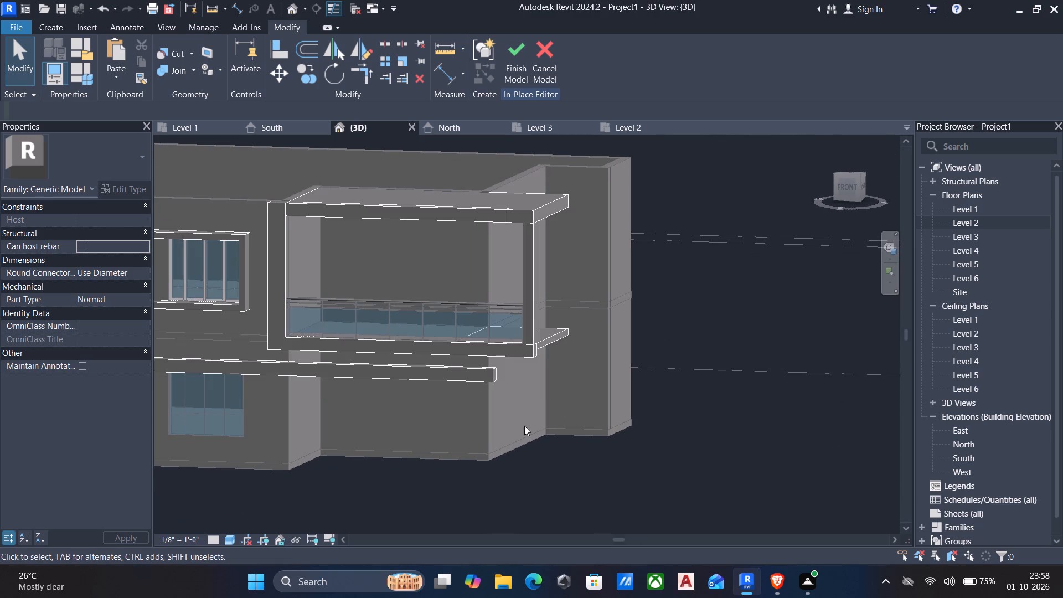
pyautogui.scroll(4, 516, 414)
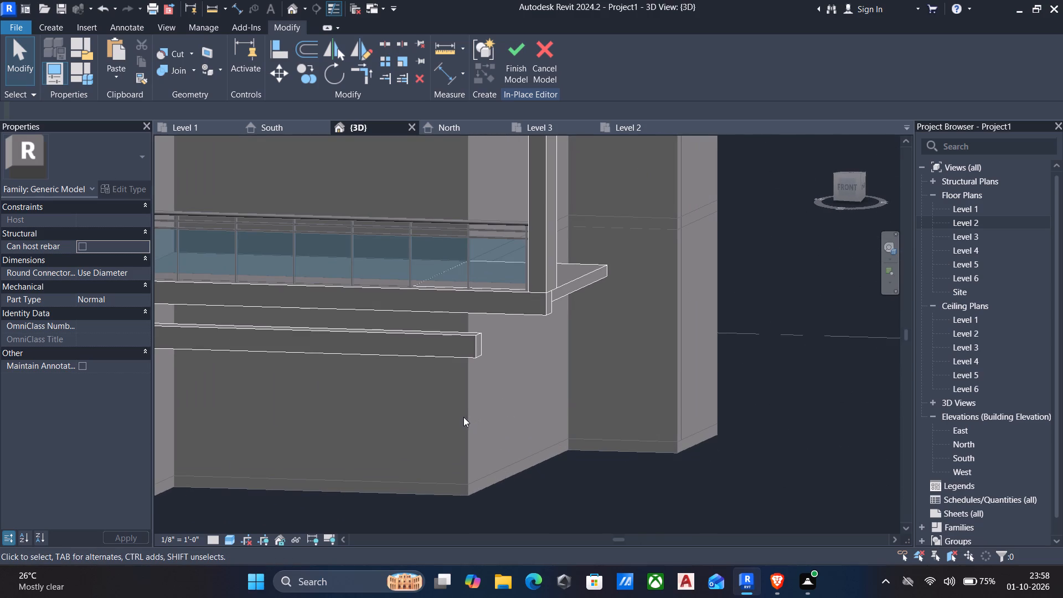
pyautogui.click(44, 24)
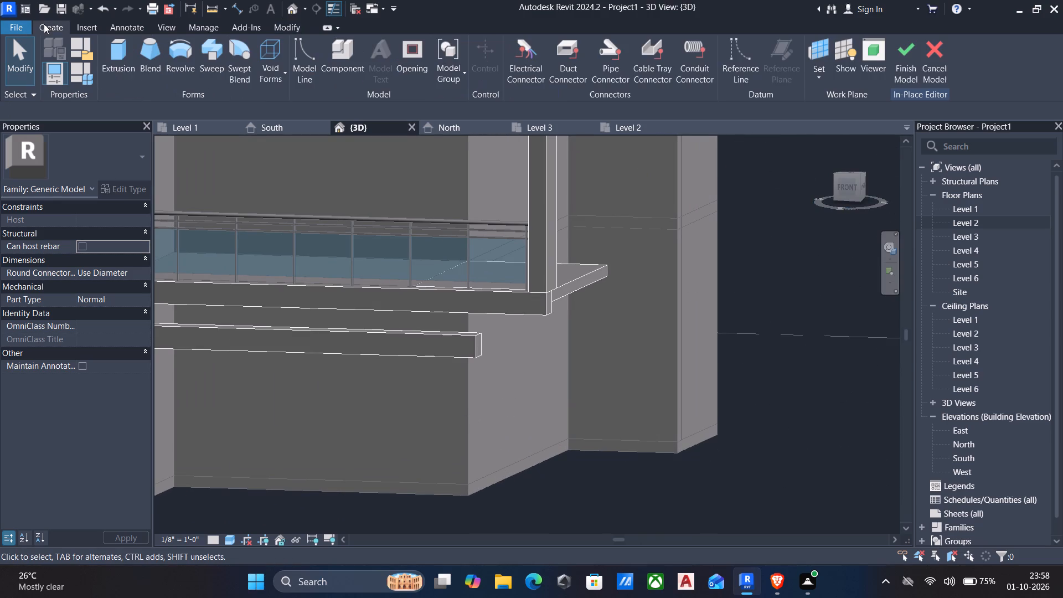
pyautogui.click(110, 53)
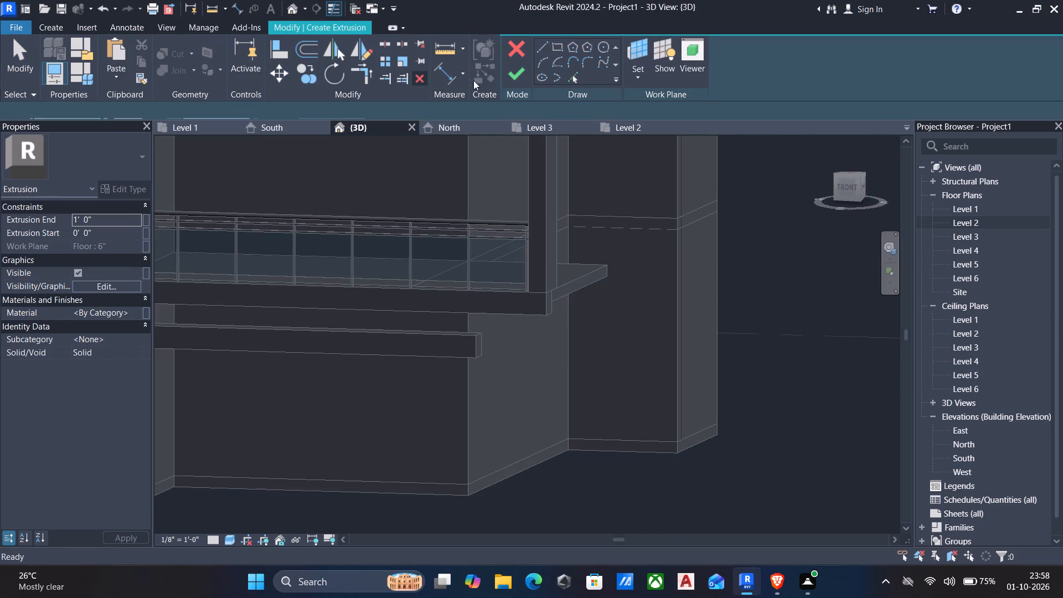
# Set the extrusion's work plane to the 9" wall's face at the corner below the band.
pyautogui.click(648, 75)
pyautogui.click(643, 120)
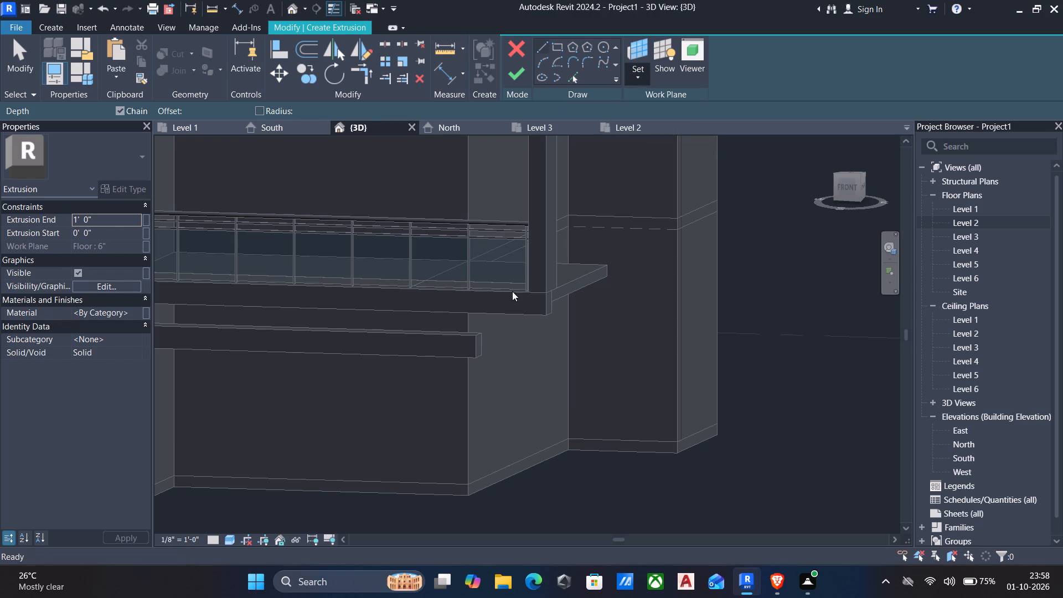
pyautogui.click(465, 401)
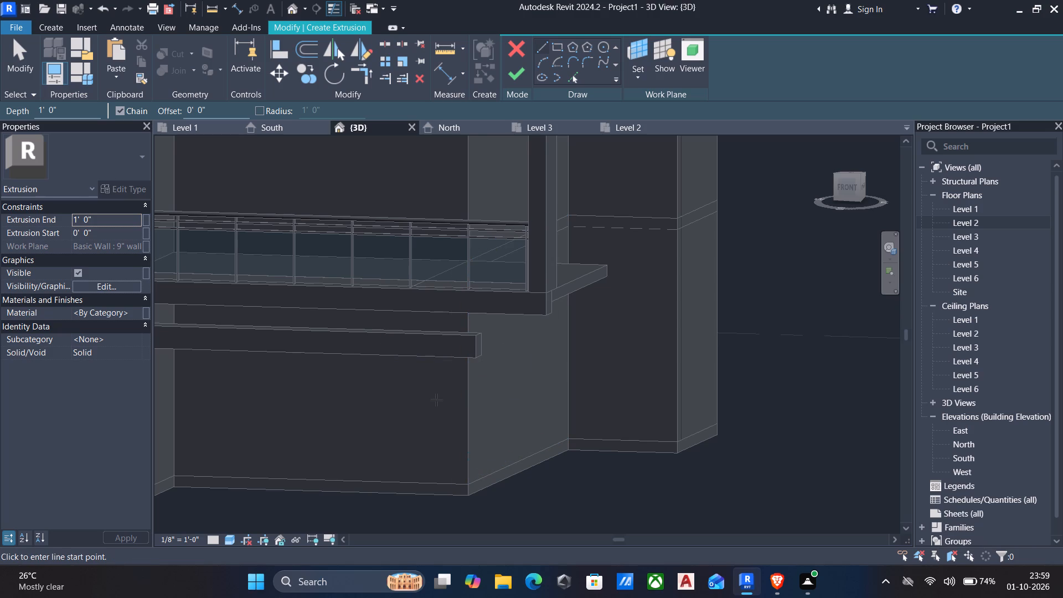
# Pick the rear face of the facade band's horizontal arm as the work plane for the new extrusion.
pyautogui.keyDown('shift'); pyautogui.moveTo(436, 403); pyautogui.dragTo(264, 474, button='middle'); pyautogui.keyUp('shift')
pyautogui.moveTo(313, 436); pyautogui.dragTo(755, 103, button='middle')
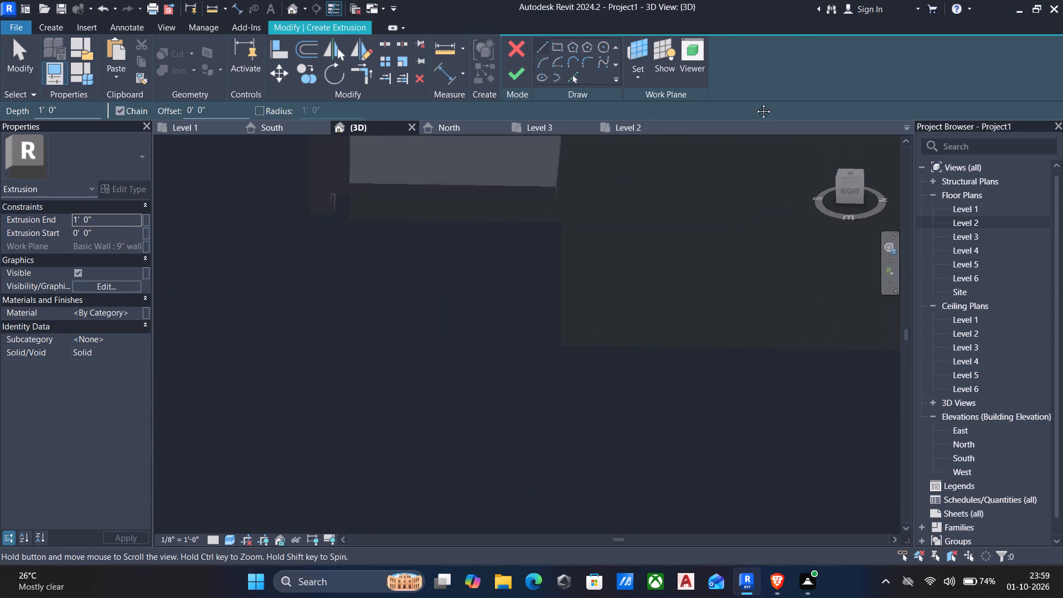
pyautogui.moveTo(755, 103); pyautogui.dragTo(797, 105, button='middle')
pyautogui.keyDown('shift'); pyautogui.moveTo(581, 291); pyautogui.dragTo(545, 200, button='middle'); pyautogui.keyUp('shift')
pyautogui.keyDown('shift'); pyautogui.scroll(-2, 539, 208); pyautogui.keyUp('shift')
pyautogui.moveTo(488, 169); pyautogui.dragTo(563, 300, button='middle')
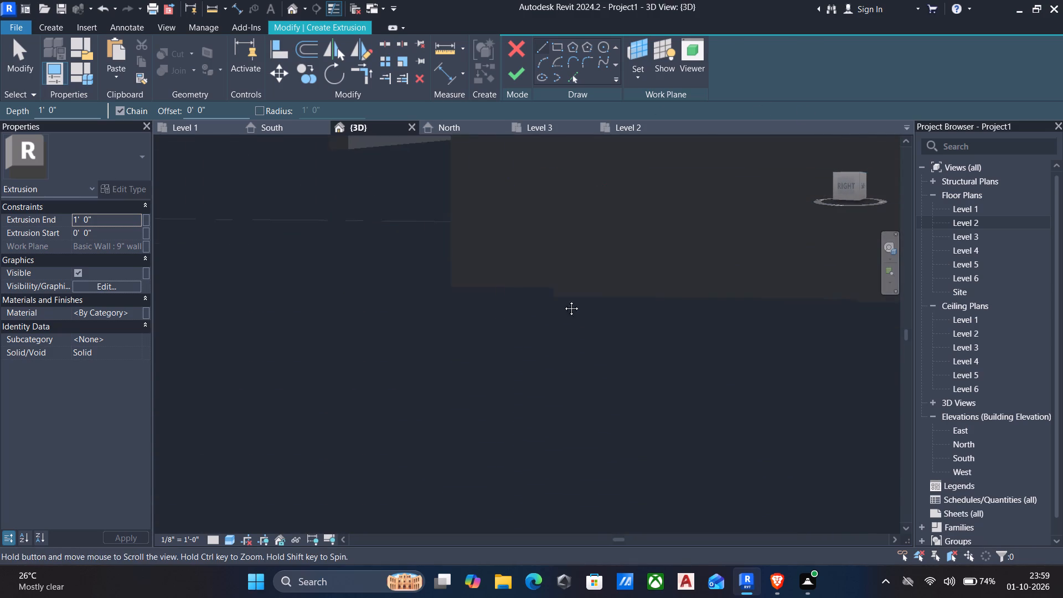
pyautogui.moveTo(563, 300); pyautogui.dragTo(576, 333, button='middle')
pyautogui.scroll(4, 443, 183)
pyautogui.moveTo(392, 208); pyautogui.dragTo(443, 264, button='middle')
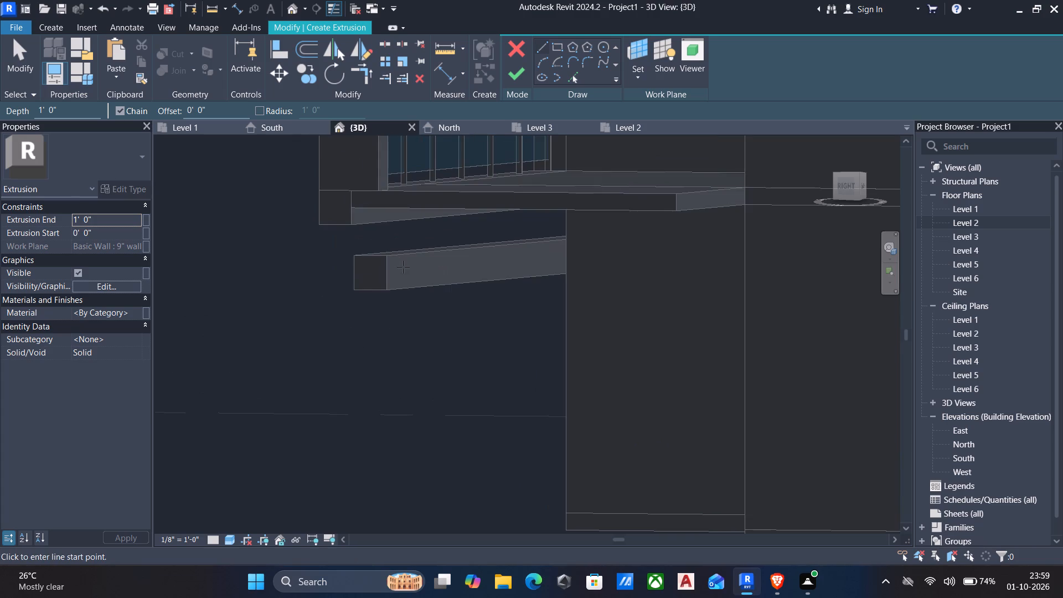
pyautogui.scroll(2, 401, 259)
pyautogui.click(639, 47)
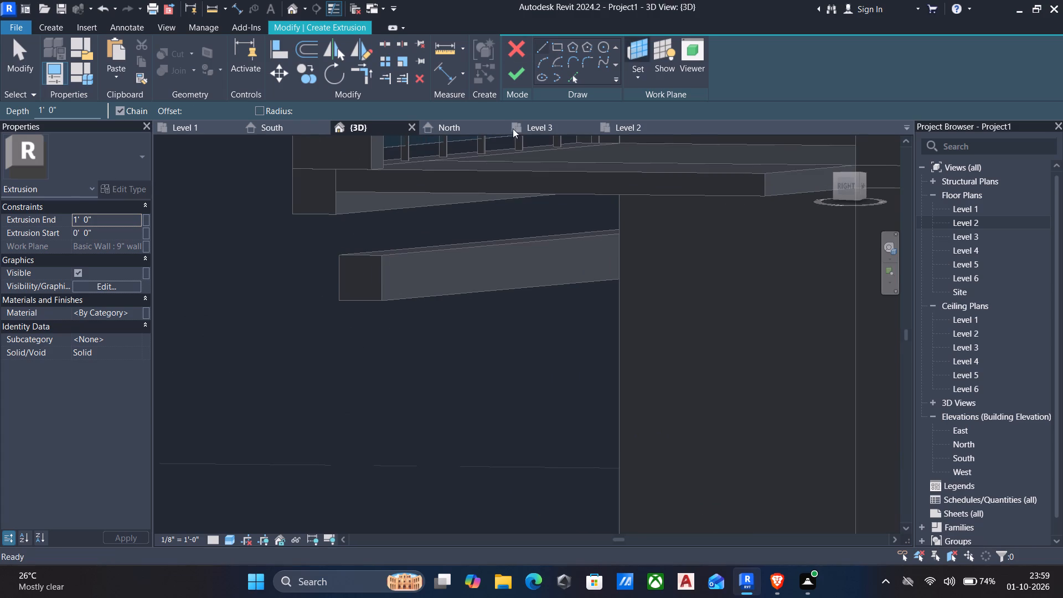
pyautogui.click(471, 305)
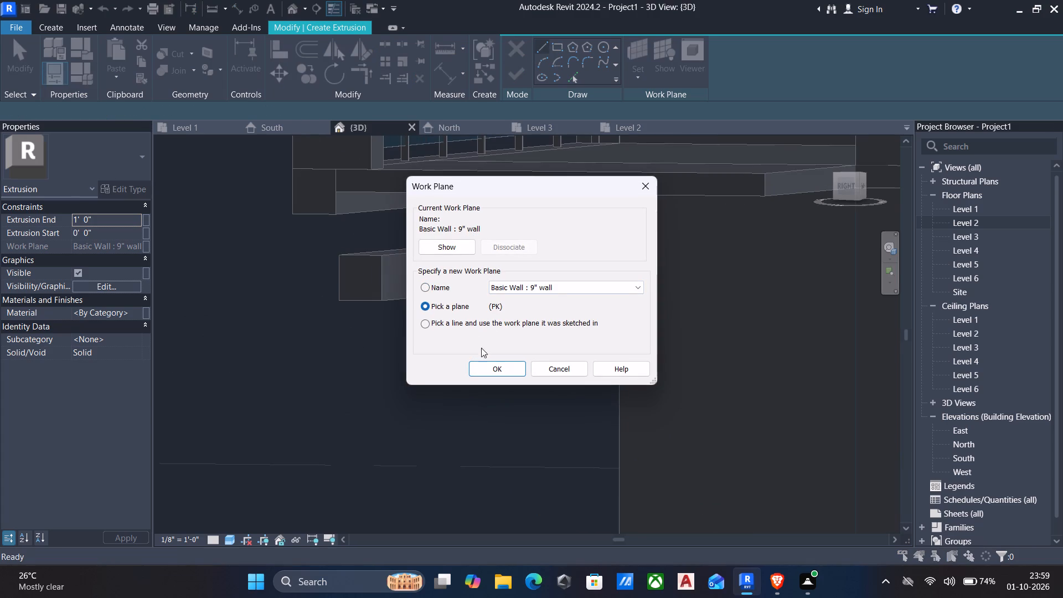
pyautogui.click(494, 371)
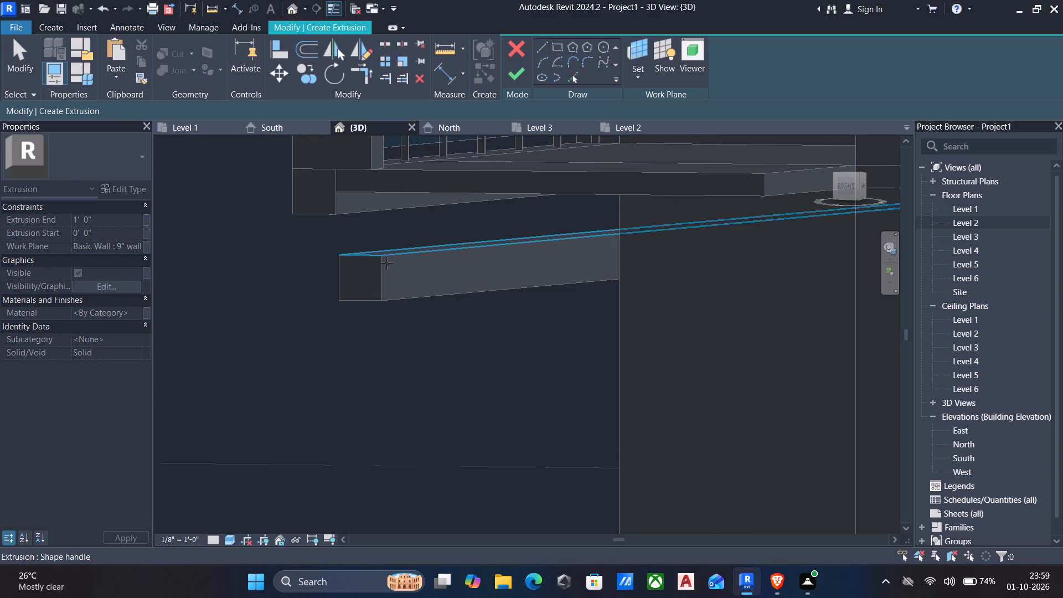
pyautogui.click(382, 259)
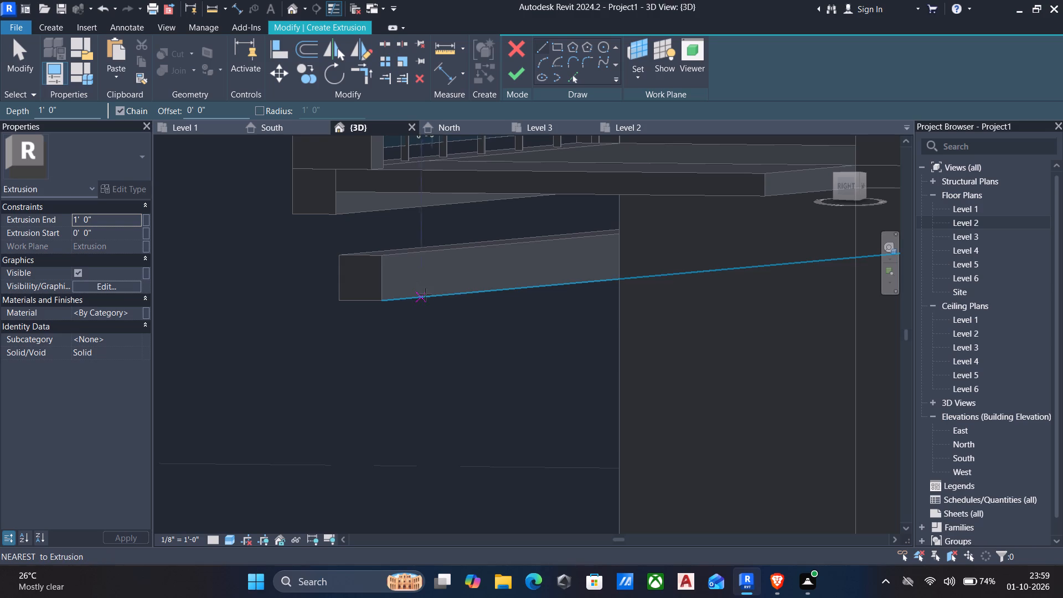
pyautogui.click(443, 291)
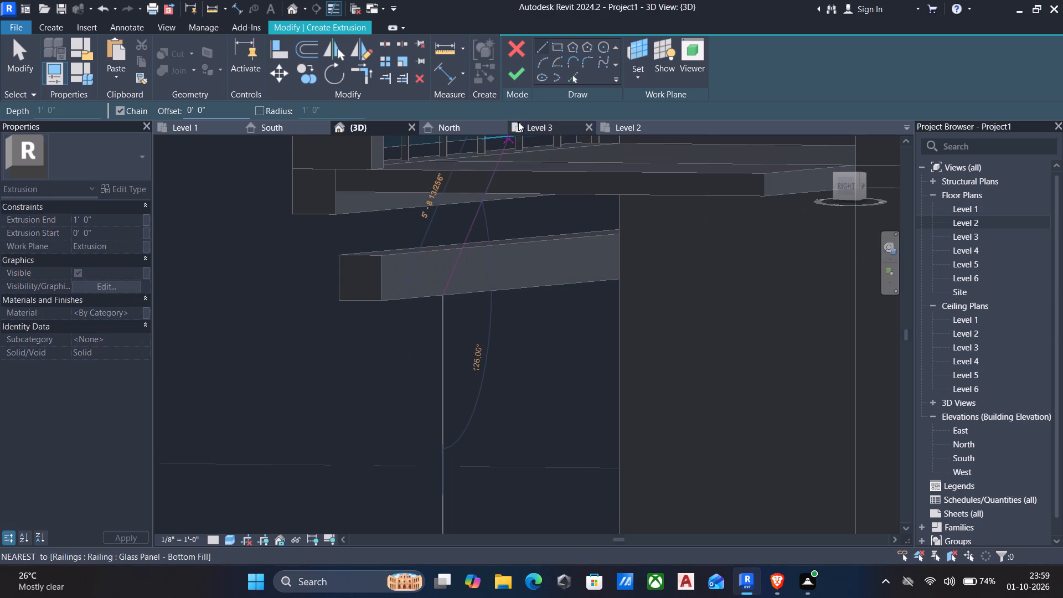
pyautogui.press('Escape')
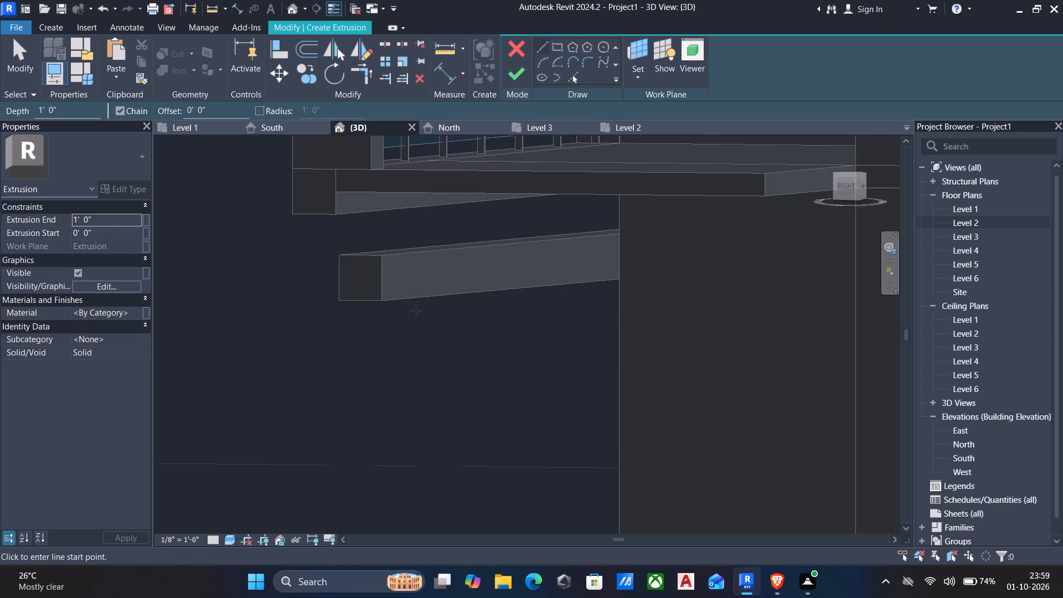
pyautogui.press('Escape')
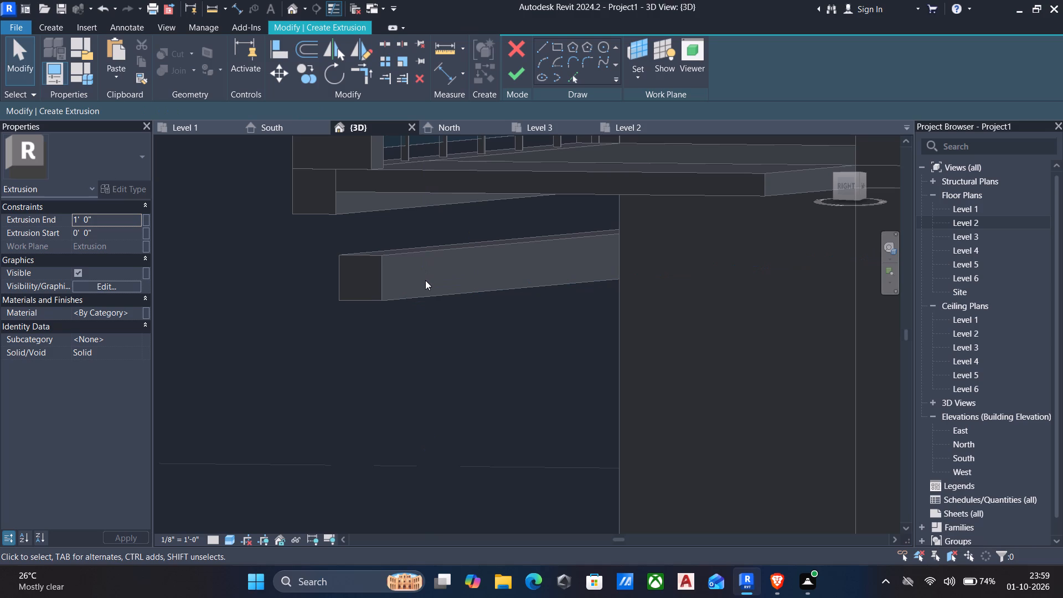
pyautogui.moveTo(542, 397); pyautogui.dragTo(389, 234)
# Sketch a rectangle about 6' long and 1' high on the band's rear face from its free end, and finish the 1' extrusion.
pyautogui.click(559, 46)
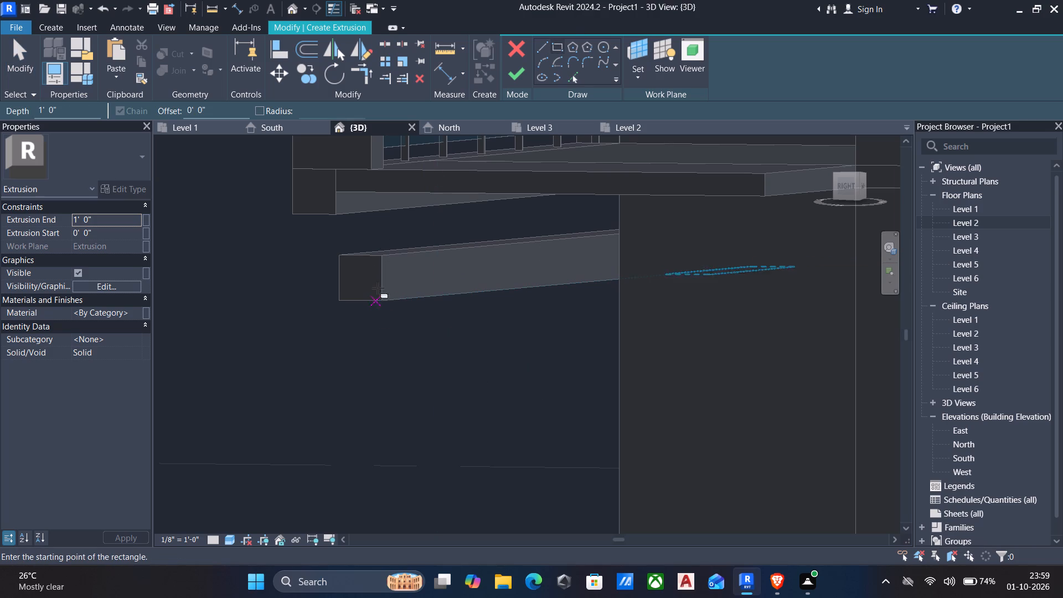
pyautogui.click(381, 298)
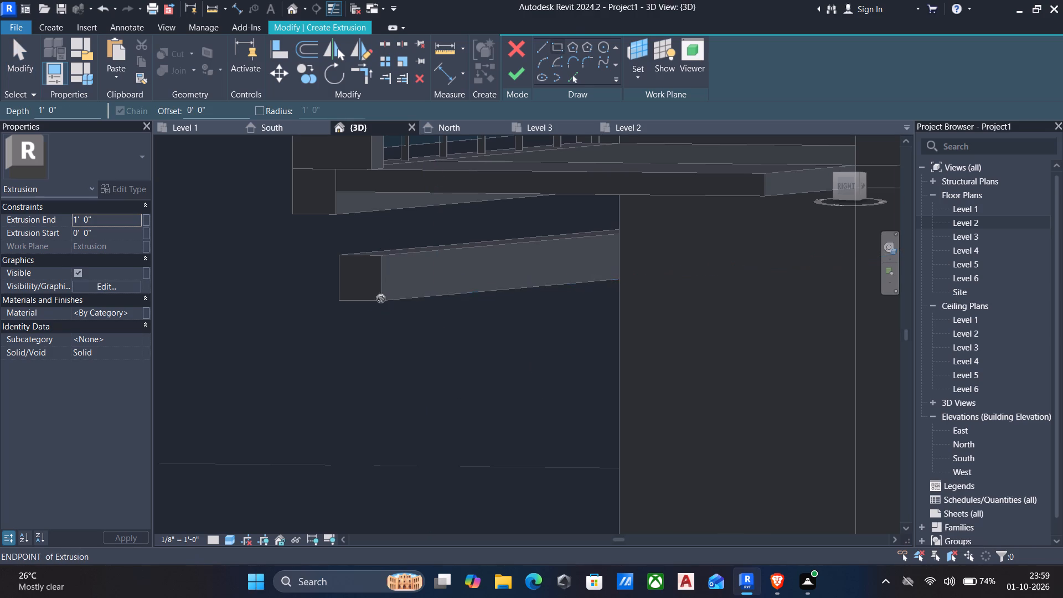
pyautogui.click(467, 252)
pyautogui.scroll(-1, 439, 248)
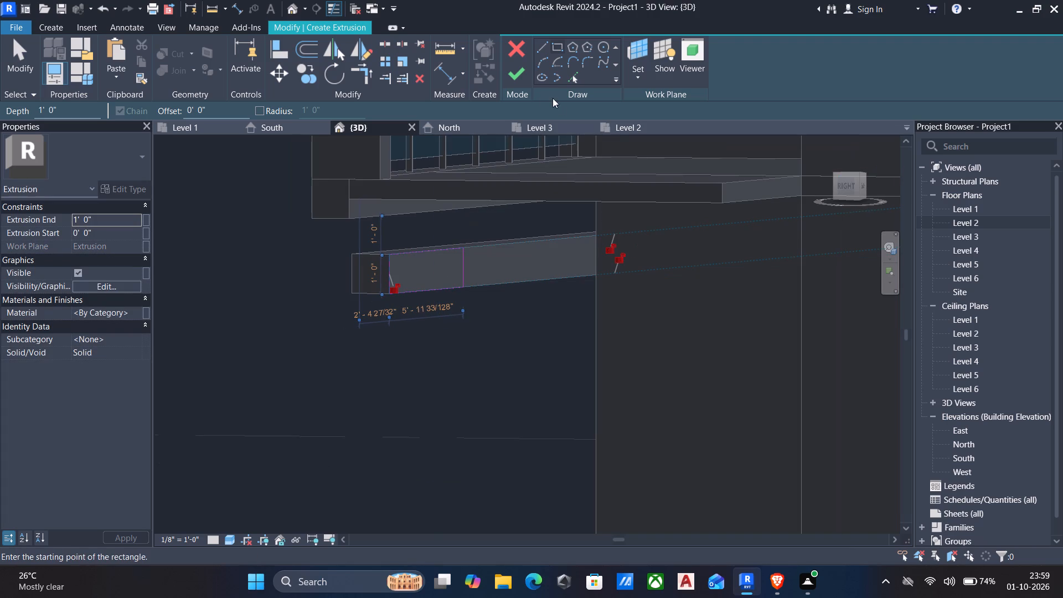
pyautogui.click(513, 75)
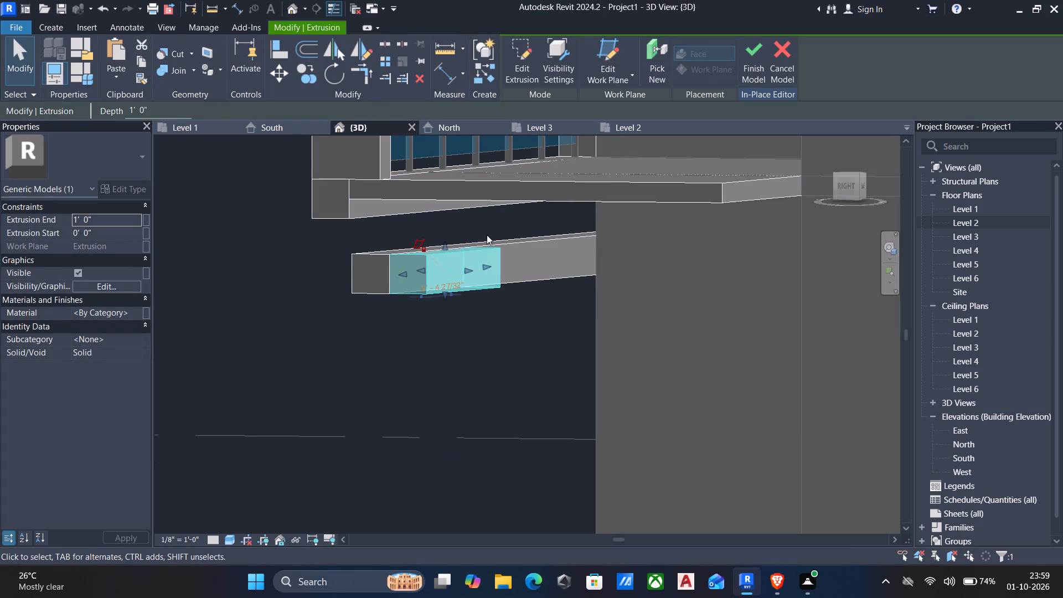
# Align the end faces of the new block and the facade band to the 9" wall's side face, and finish the in-place model.
pyautogui.keyDown('shift'); pyautogui.moveTo(483, 242); pyautogui.dragTo(684, 307, button='middle'); pyautogui.keyUp('shift')
pyautogui.keyDown('shift'); pyautogui.moveTo(647, 309); pyautogui.dragTo(669, 311, button='middle'); pyautogui.keyUp('shift')
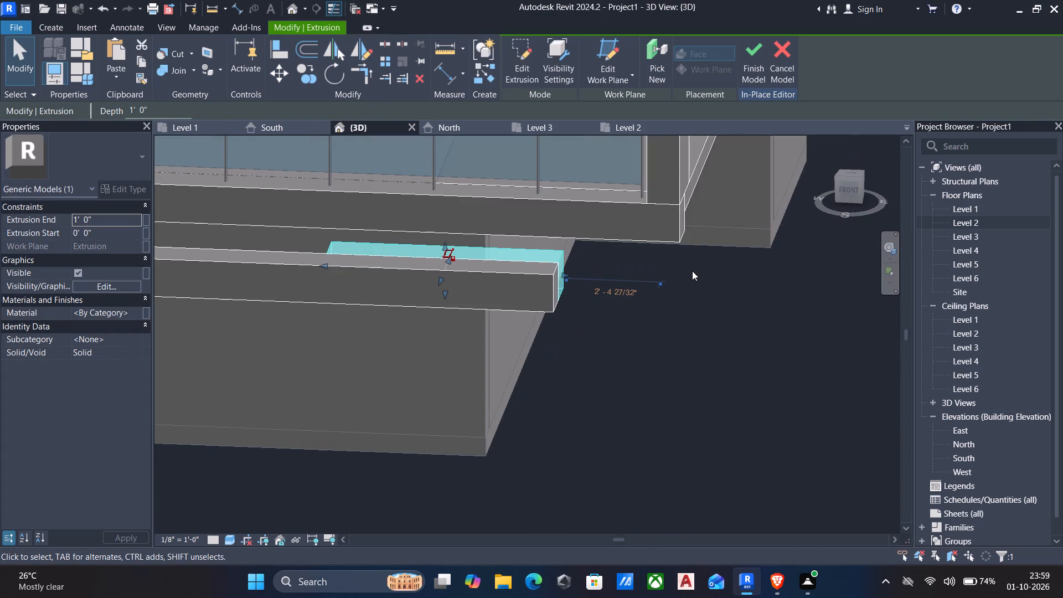
pyautogui.press('a')
pyautogui.press('l')
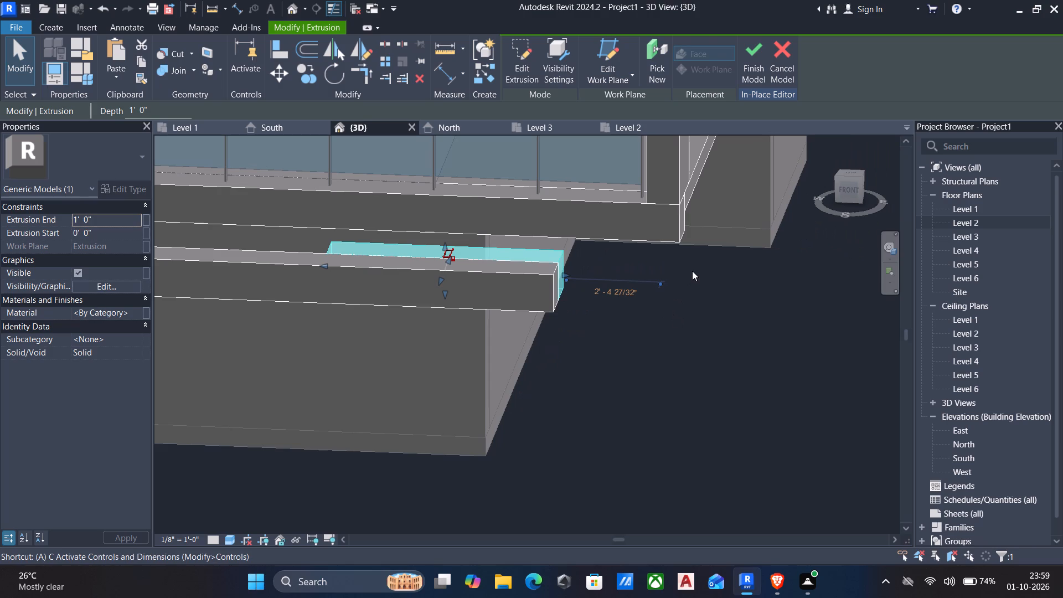
pyautogui.click(489, 365)
pyautogui.click(564, 272)
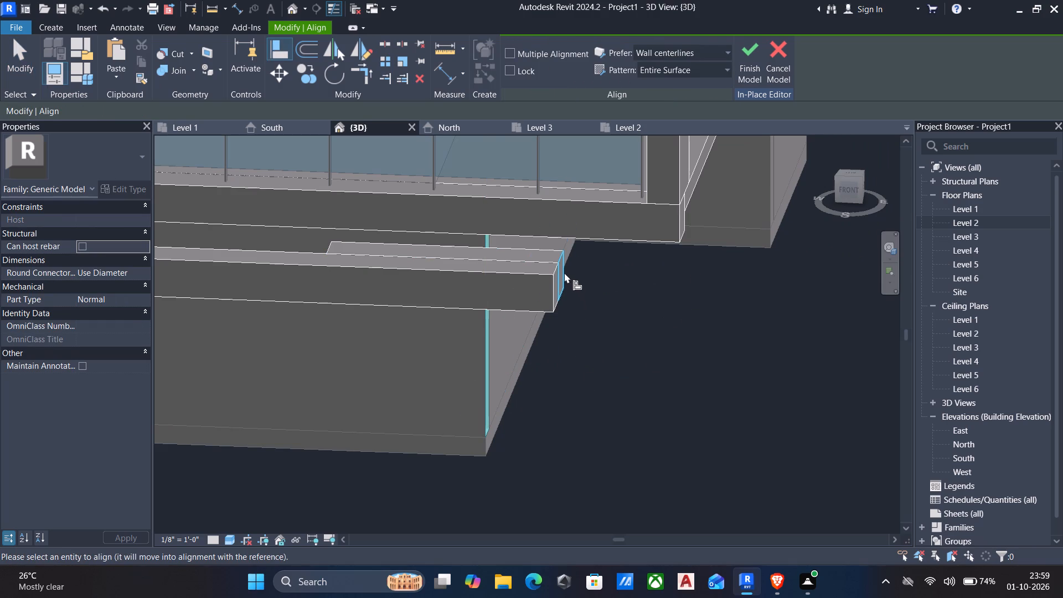
pyautogui.click(488, 324)
pyautogui.click(559, 300)
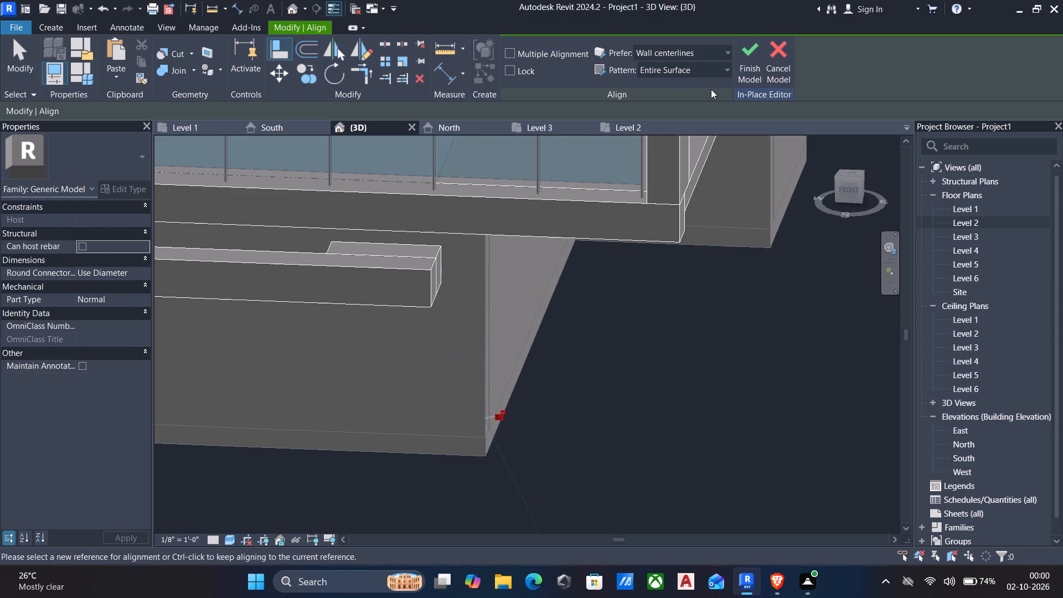
pyautogui.click(747, 70)
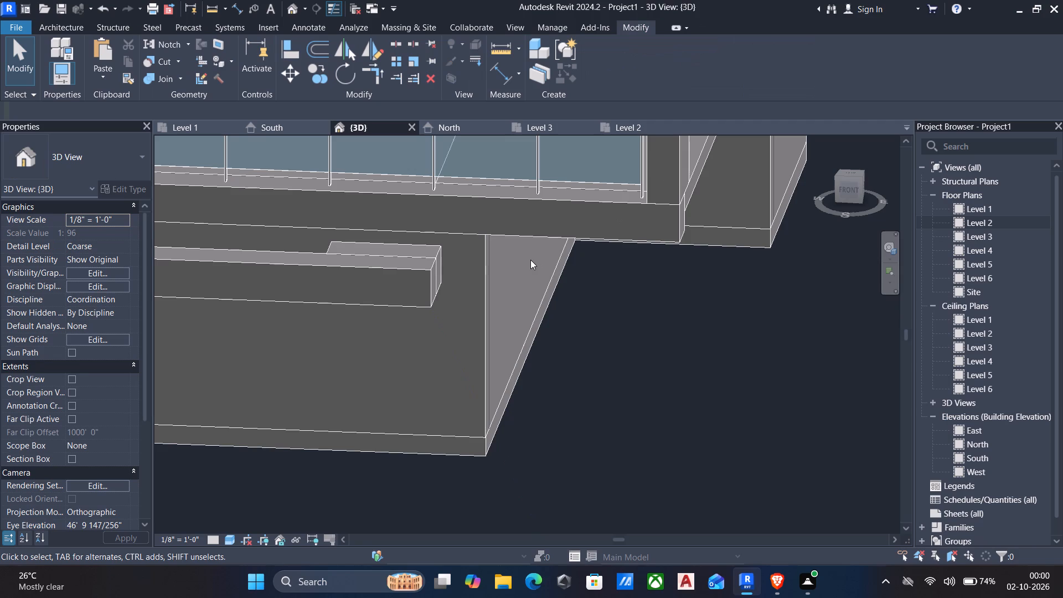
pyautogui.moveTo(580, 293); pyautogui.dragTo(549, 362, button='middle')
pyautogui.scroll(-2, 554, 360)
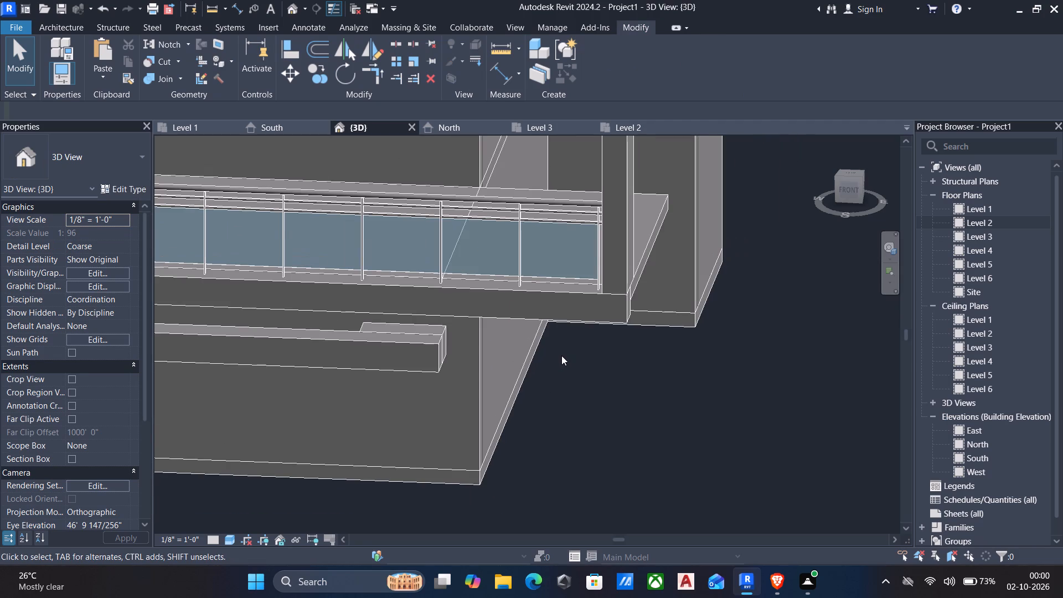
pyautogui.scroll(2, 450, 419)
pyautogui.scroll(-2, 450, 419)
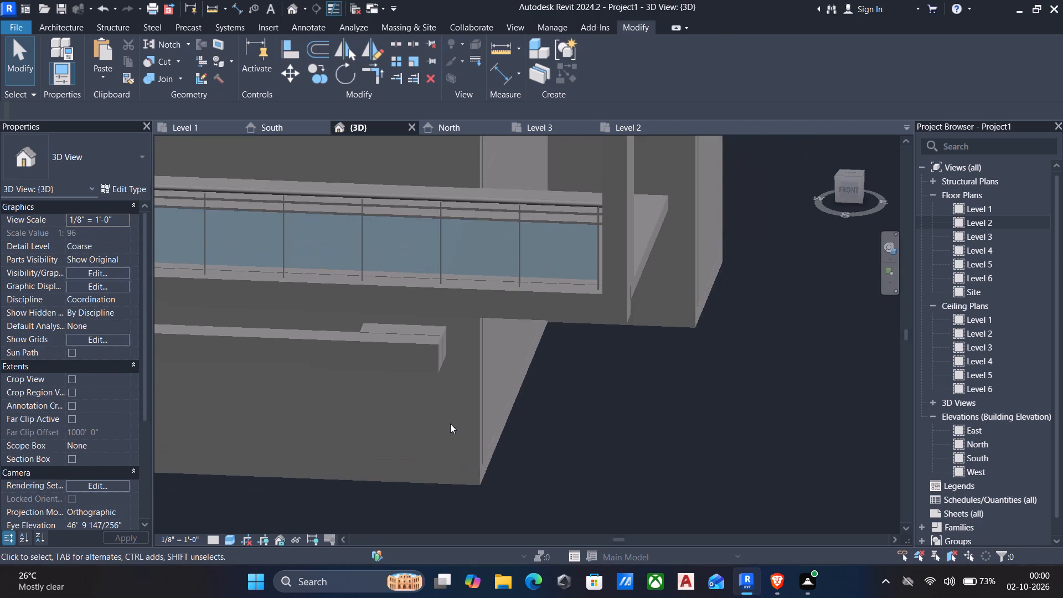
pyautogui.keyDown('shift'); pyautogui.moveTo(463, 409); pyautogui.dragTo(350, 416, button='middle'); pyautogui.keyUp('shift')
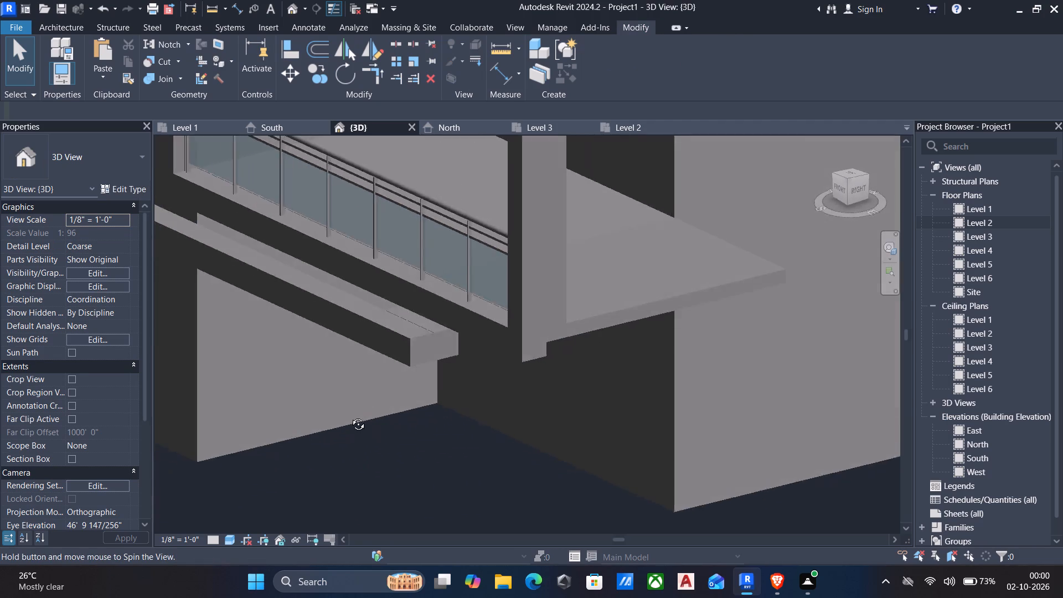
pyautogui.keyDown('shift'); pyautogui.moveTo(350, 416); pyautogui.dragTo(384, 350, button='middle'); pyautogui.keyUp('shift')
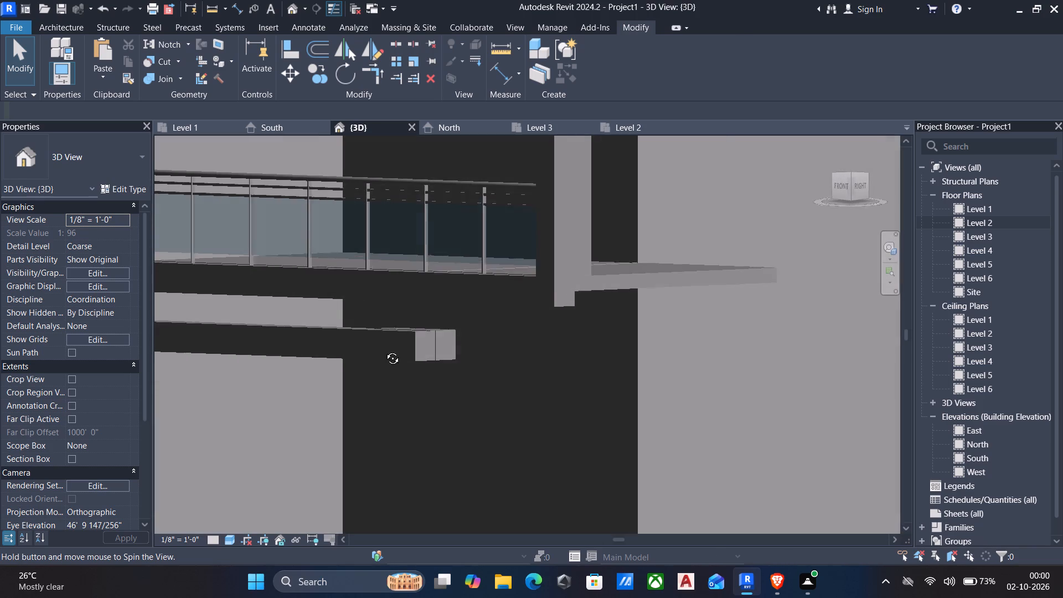
# Reopen the facade band's in-place model and pick the underside of its free end as the work plane for a new extrusion.
pyautogui.keyDown('shift'); pyautogui.moveTo(384, 350); pyautogui.dragTo(384, 362, button='middle'); pyautogui.keyUp('shift')
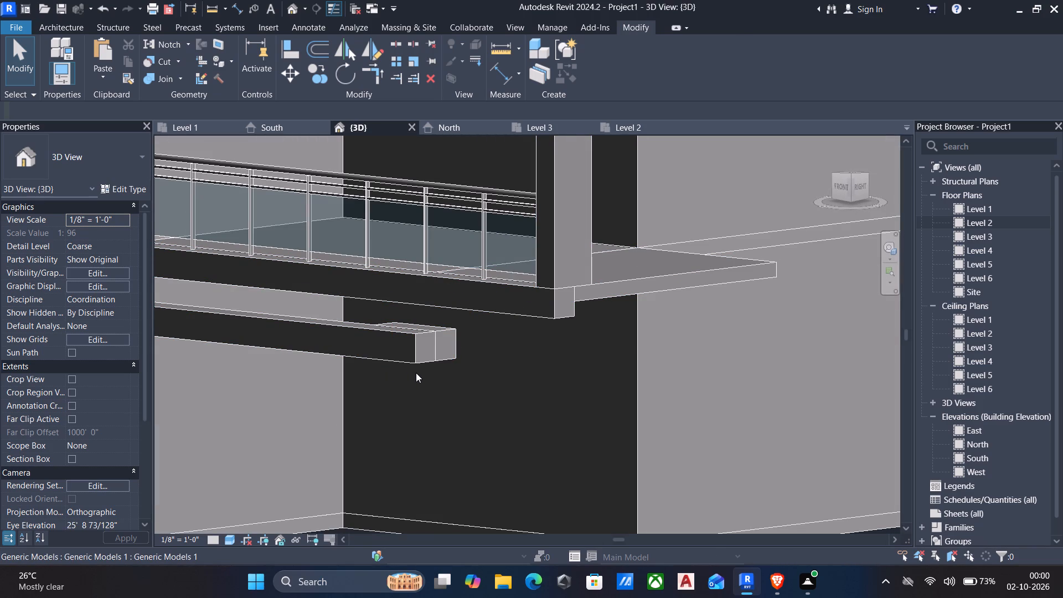
pyautogui.scroll(-2, 419, 372)
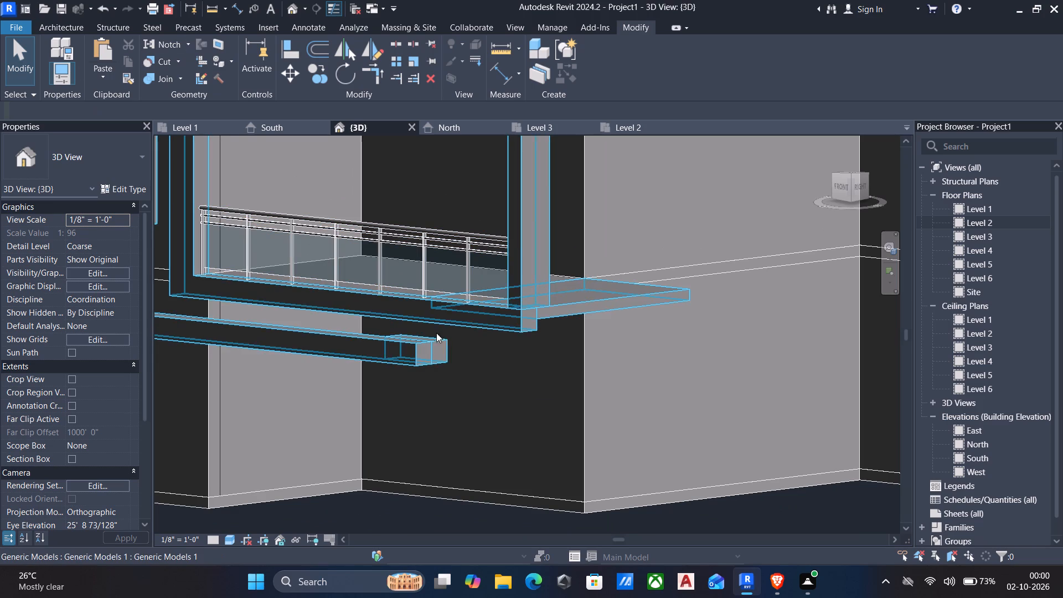
pyautogui.click(423, 349)
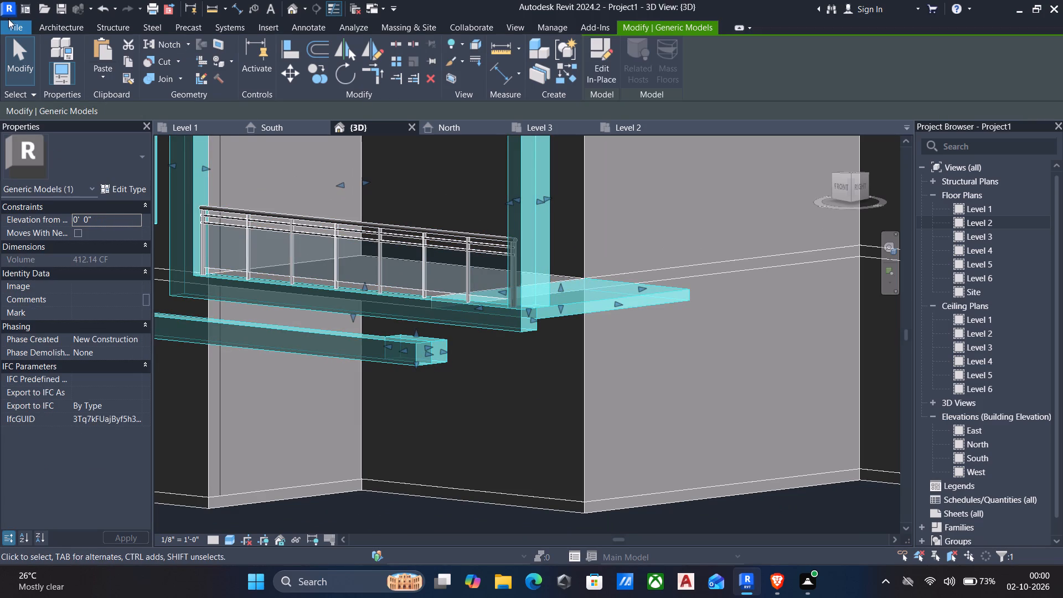
pyautogui.click(608, 66)
pyautogui.keyDown('shift'); pyautogui.moveTo(472, 345); pyautogui.dragTo(483, 245, button='middle'); pyautogui.keyUp('shift')
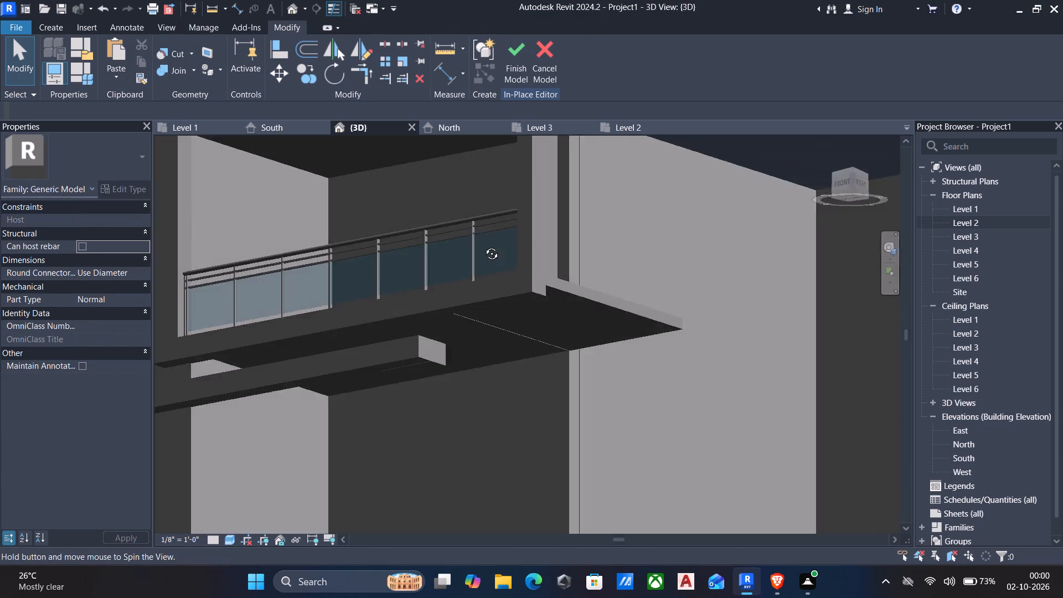
pyautogui.keyDown('shift'); pyautogui.moveTo(483, 245); pyautogui.dragTo(484, 194, button='middle'); pyautogui.keyUp('shift')
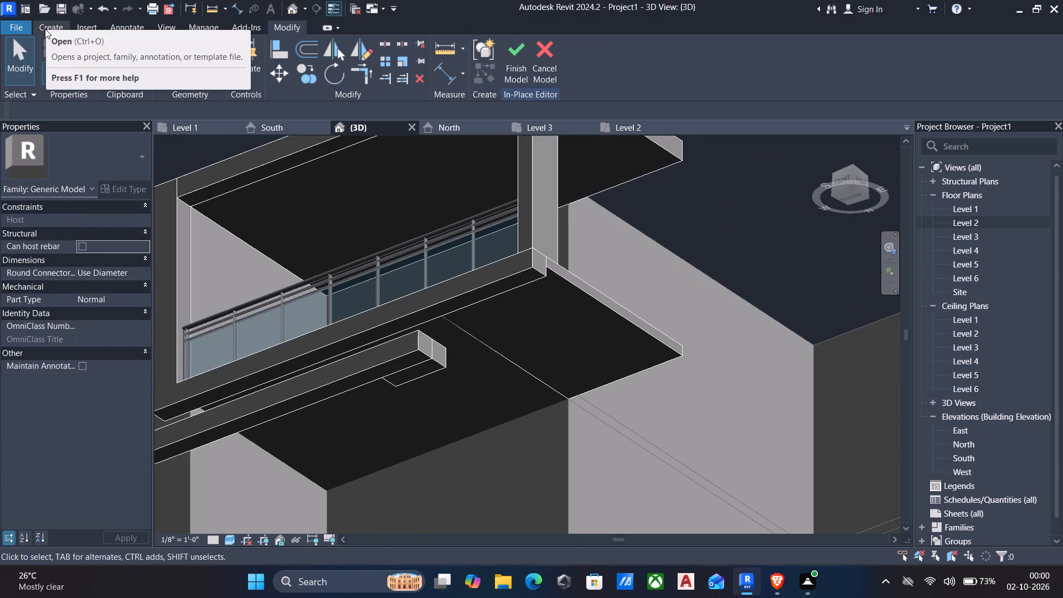
pyautogui.click(45, 29)
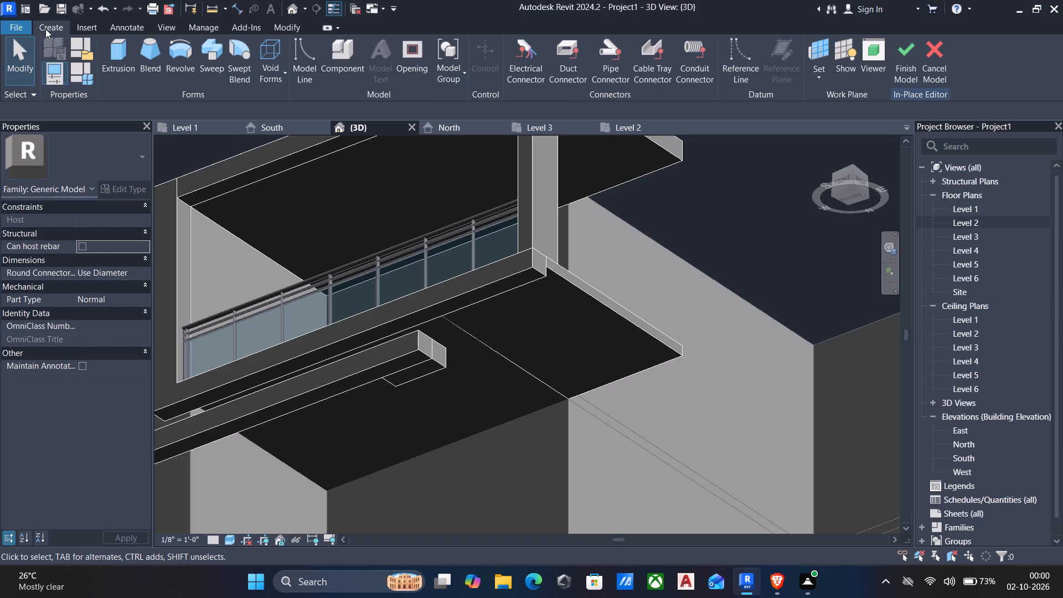
pyautogui.click(113, 53)
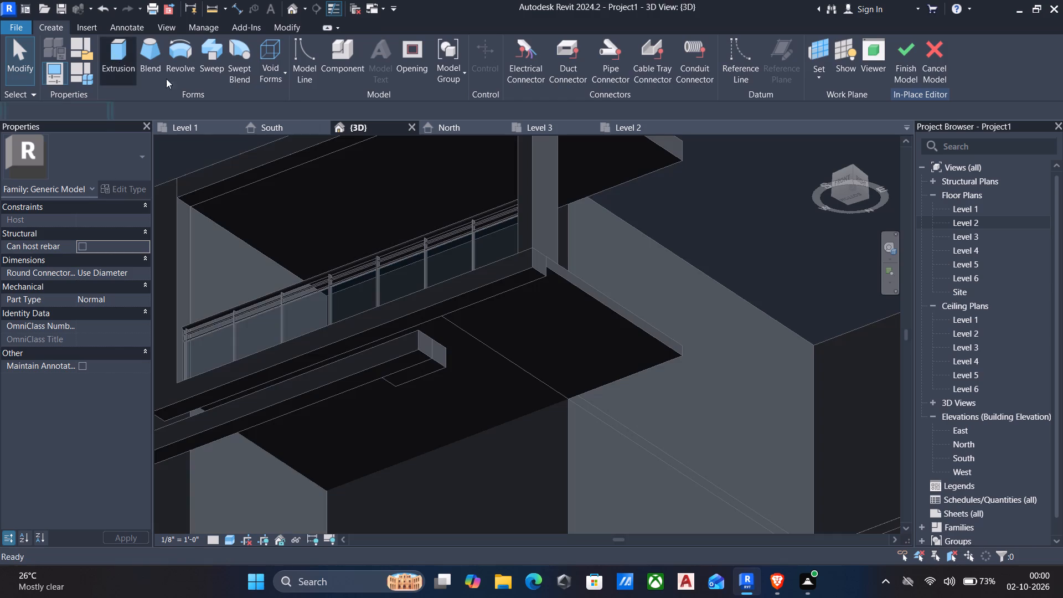
pyautogui.click(637, 83)
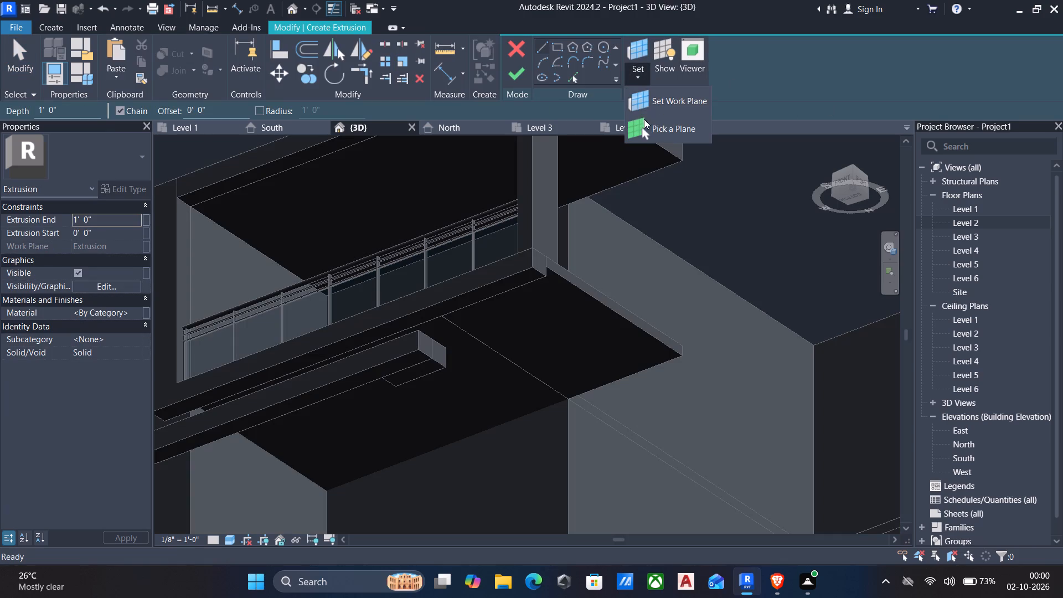
pyautogui.click(656, 125)
pyautogui.click(421, 357)
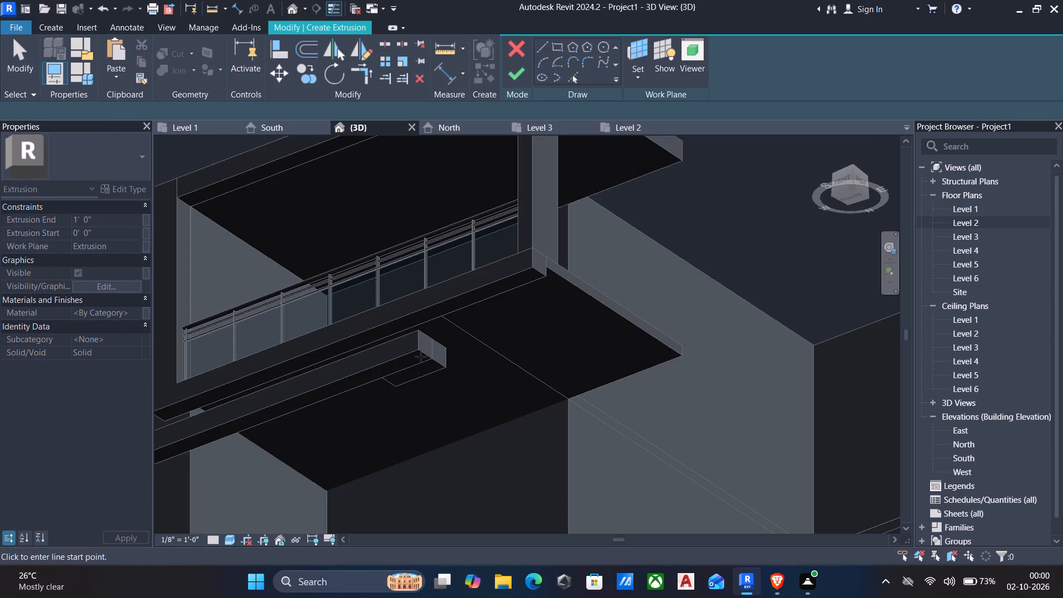
# Sketch a 1' deep rectangle on the band's underside near its free end and finish the 1' extrusion.
pyautogui.click(556, 45)
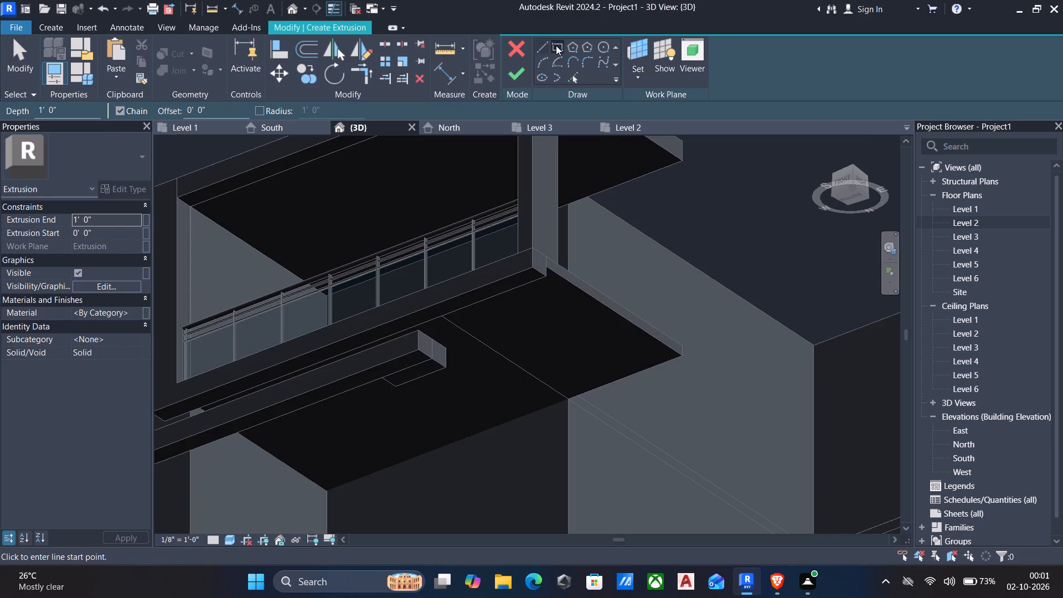
pyautogui.click(429, 359)
pyautogui.scroll(4, 406, 363)
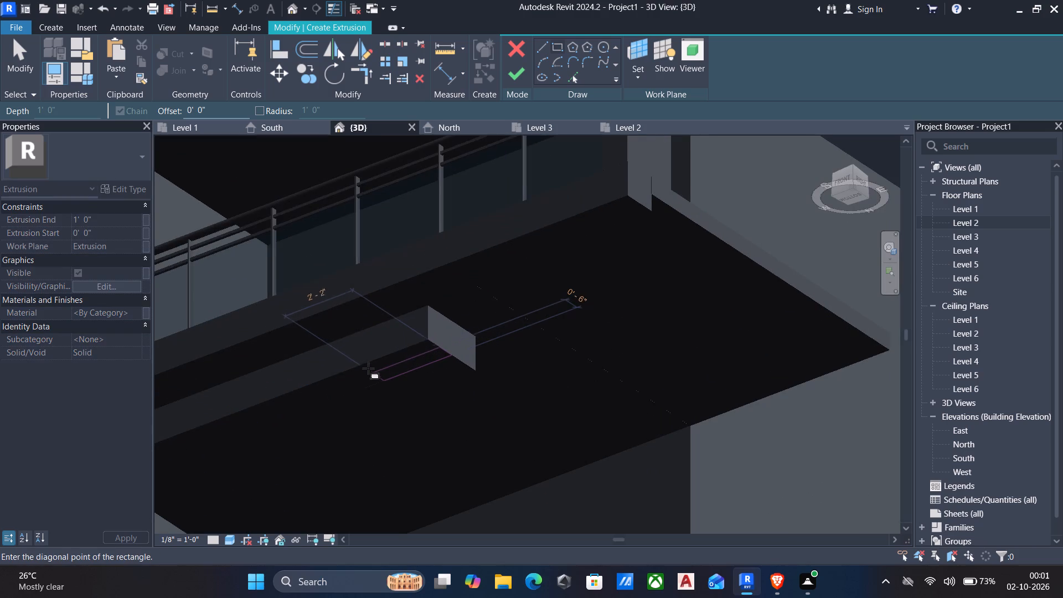
pyautogui.click(370, 365)
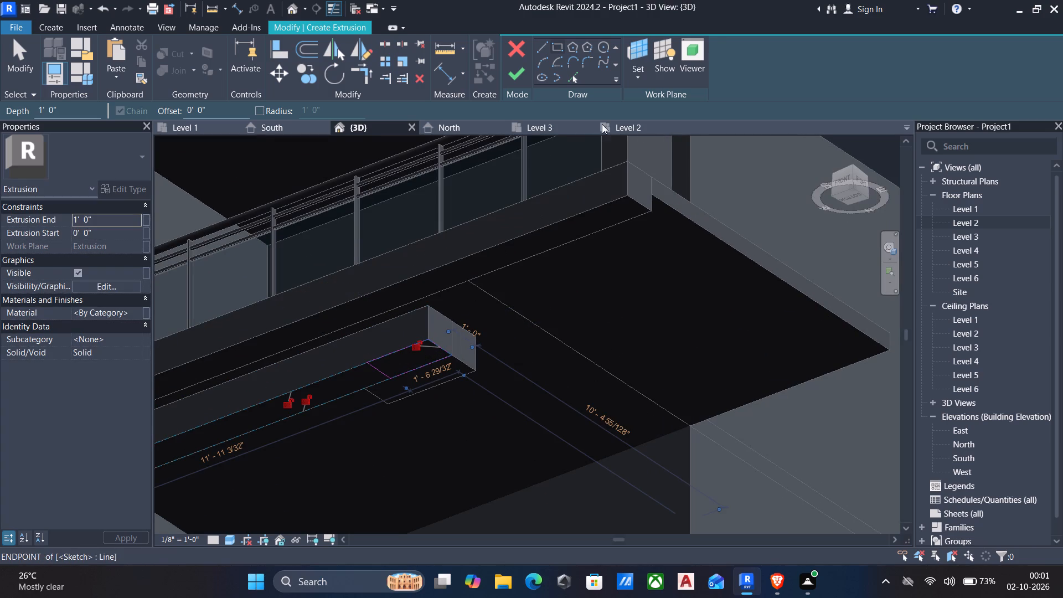
pyautogui.click(512, 79)
pyautogui.scroll(-4, 487, 137)
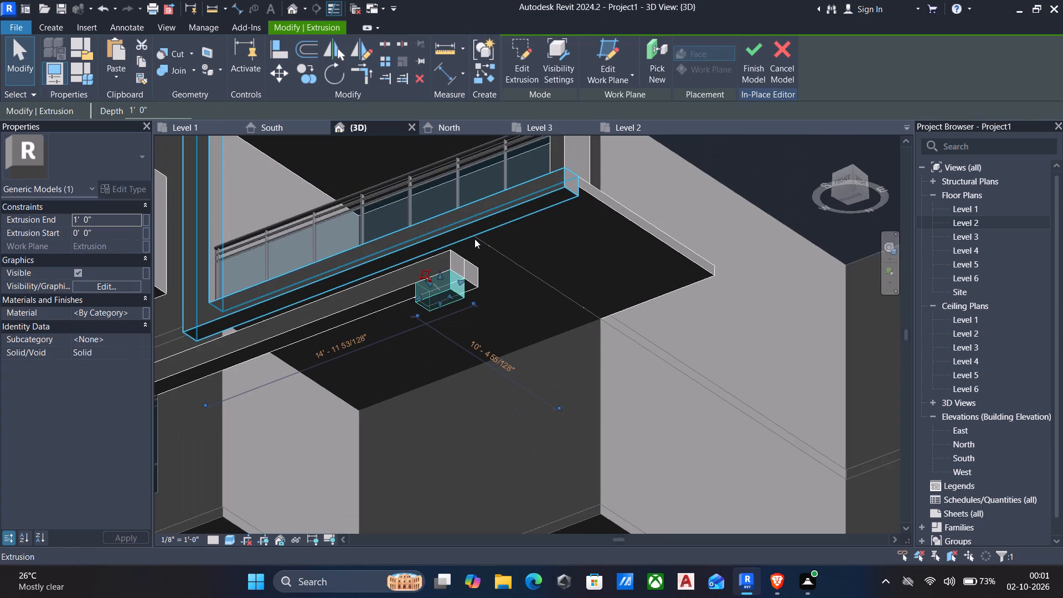
# Stretch the new extrusion downward from the band to a depth of 7'.
pyautogui.keyDown('shift'); pyautogui.moveTo(477, 264); pyautogui.dragTo(522, 420, button='middle'); pyautogui.keyUp('shift')
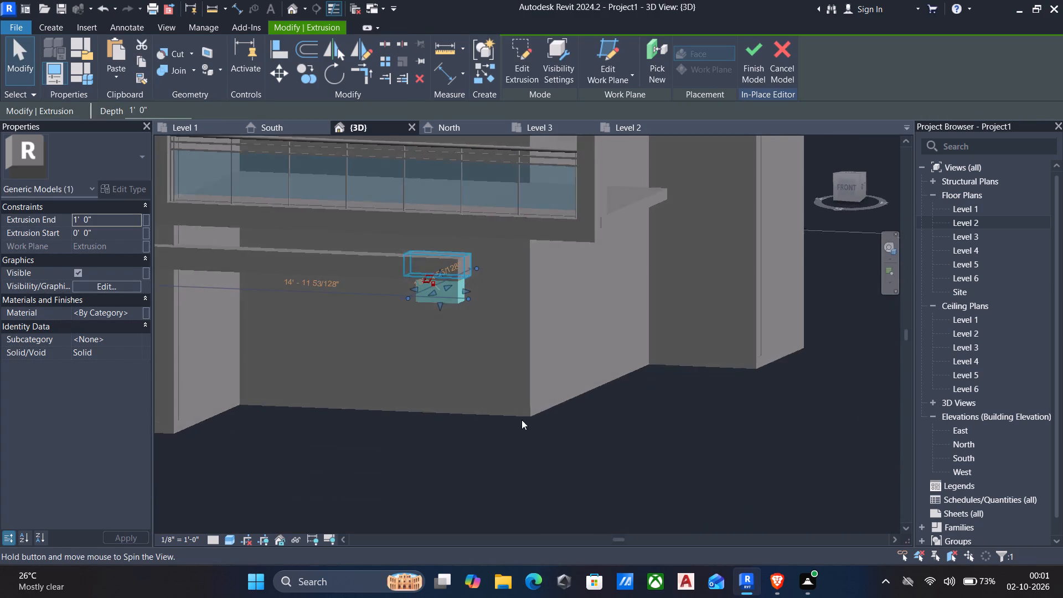
pyautogui.moveTo(437, 305); pyautogui.dragTo(435, 372)
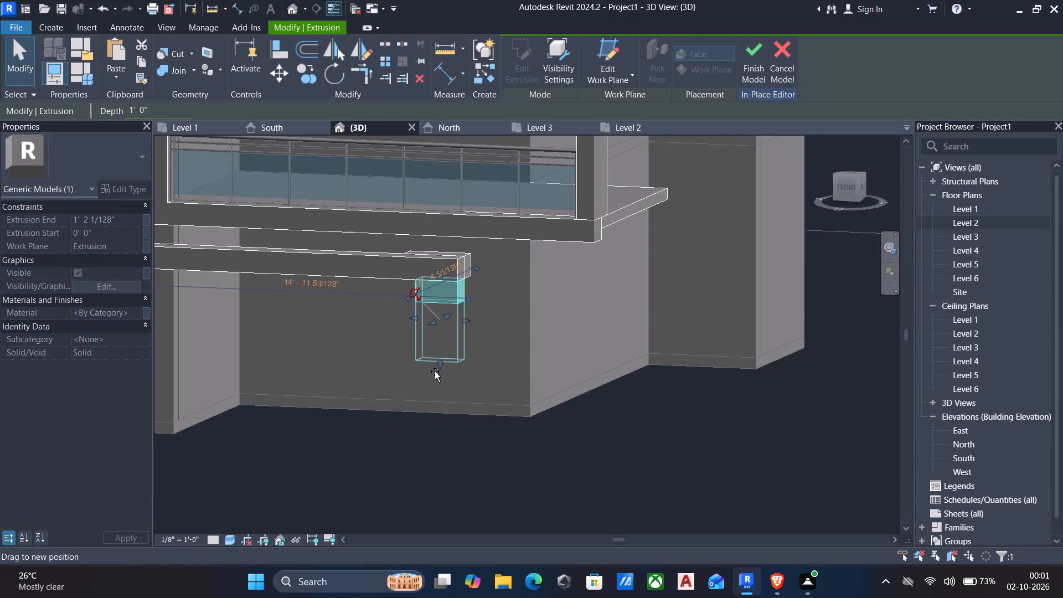
pyautogui.moveTo(435, 372); pyautogui.dragTo(431, 434)
# Stretch the 7' extrusion's rear face back to the recessed wall below the balcony, forming a solid side panel.
pyautogui.keyDown('shift'); pyautogui.moveTo(514, 414); pyautogui.dragTo(380, 433, button='middle'); pyautogui.keyUp('shift')
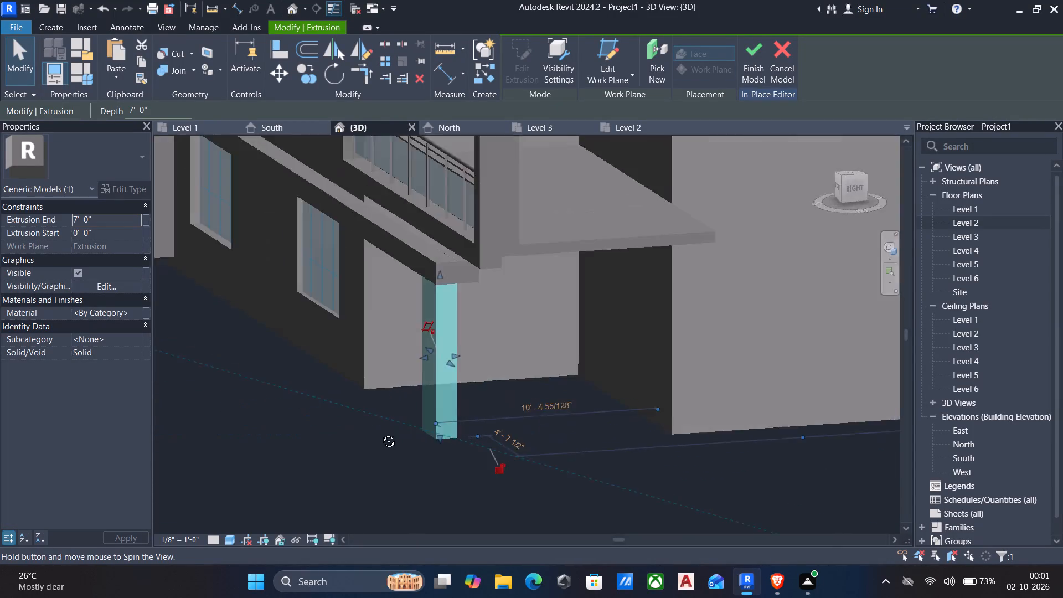
pyautogui.keyDown('shift'); pyautogui.moveTo(380, 433); pyautogui.dragTo(268, 450, button='middle'); pyautogui.keyUp('shift')
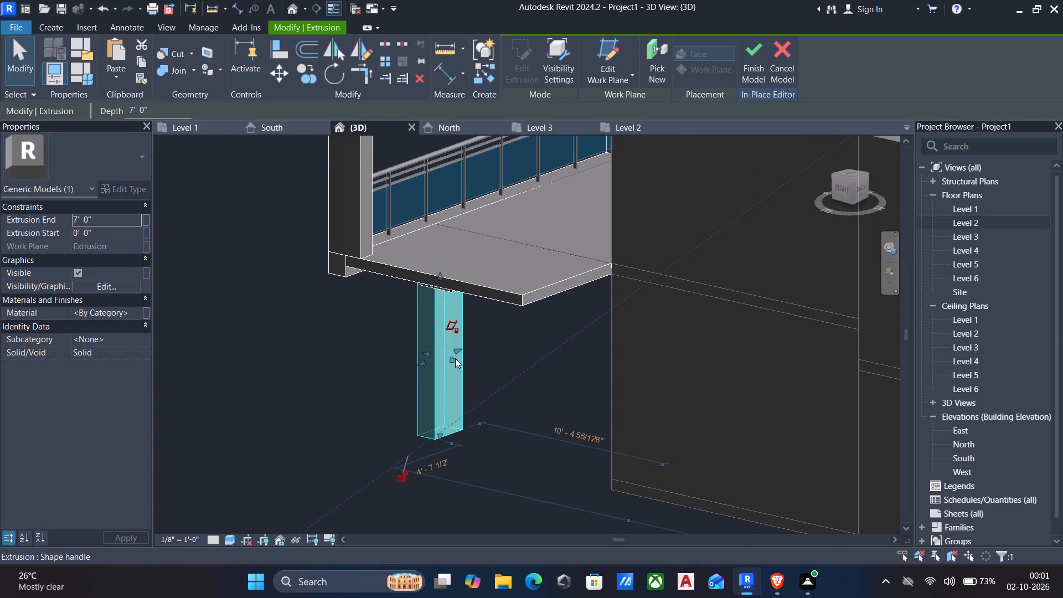
pyautogui.moveTo(455, 358); pyautogui.dragTo(603, 387)
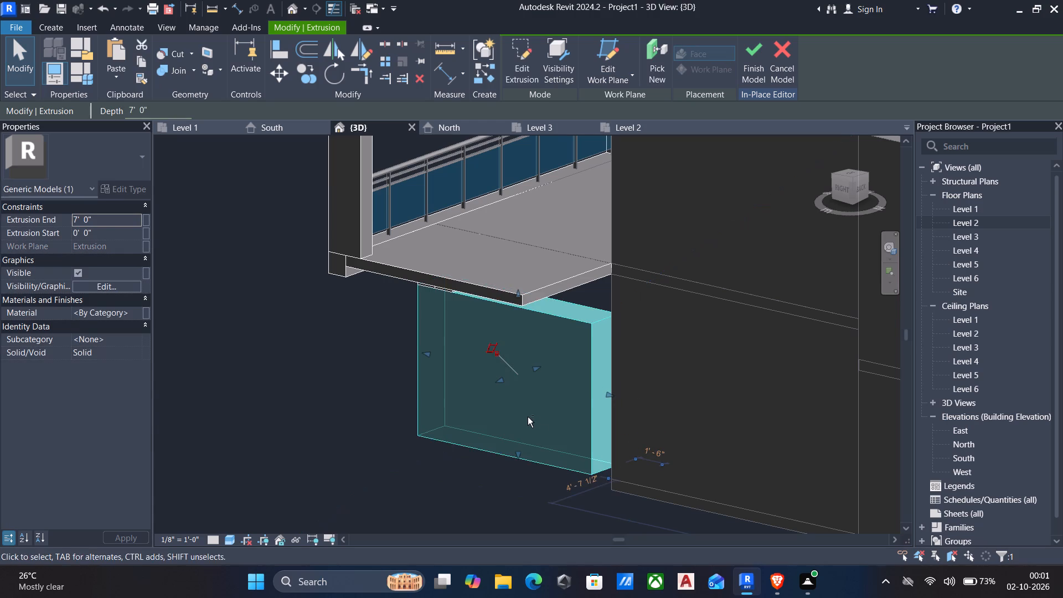
pyautogui.keyDown('shift'); pyautogui.moveTo(528, 418); pyautogui.dragTo(755, 417, button='middle'); pyautogui.keyUp('shift')
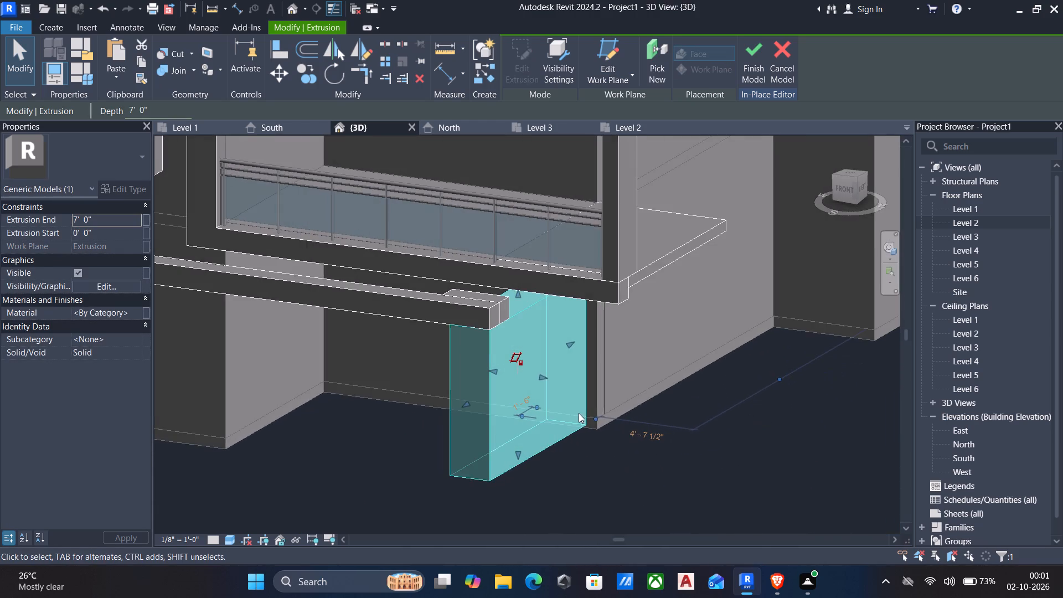
pyautogui.scroll(1, 577, 413)
pyautogui.keyDown('shift'); pyautogui.moveTo(577, 414); pyautogui.dragTo(622, 407, button='middle'); pyautogui.keyUp('shift')
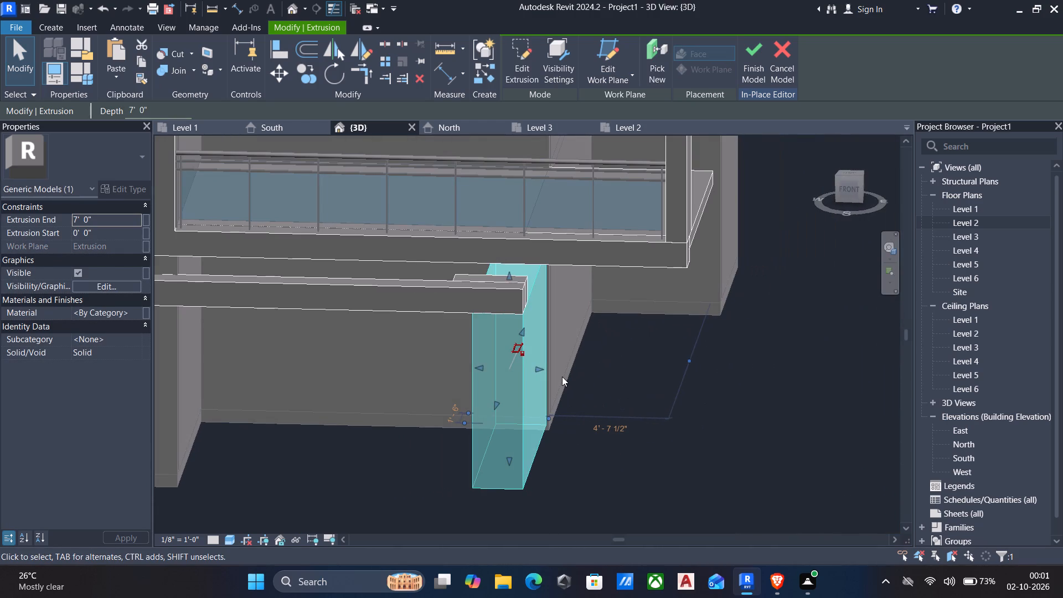
pyautogui.press('Escape')
# Narrow the side panel by moving its inner face toward the band's free end, to less than half its width.
pyautogui.keyDown('shift'); pyautogui.moveTo(492, 415); pyautogui.dragTo(525, 407, button='middle'); pyautogui.keyUp('shift')
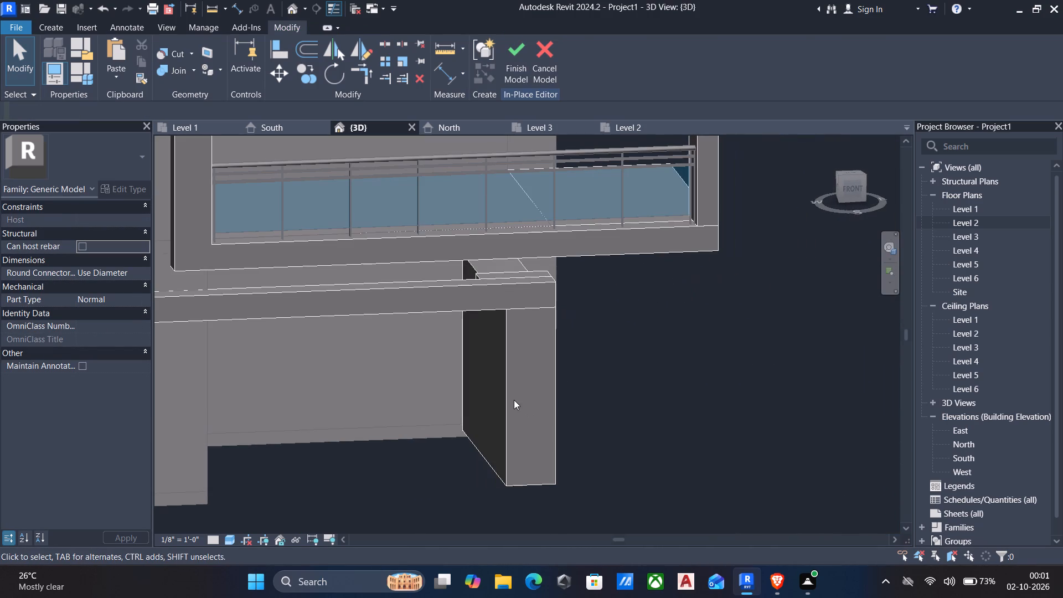
pyautogui.click(505, 410)
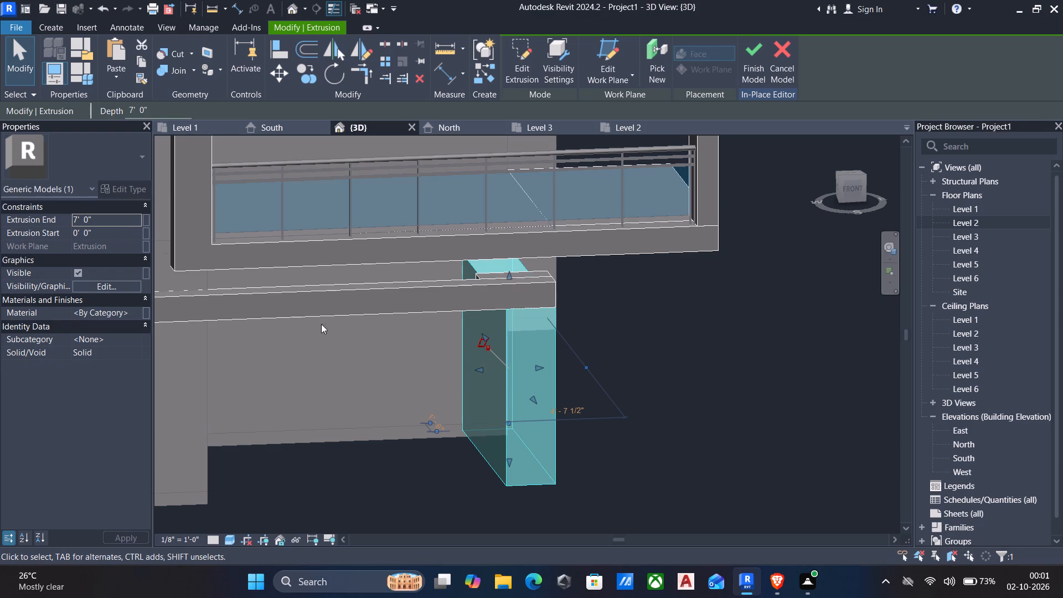
pyautogui.scroll(4, 136, 221)
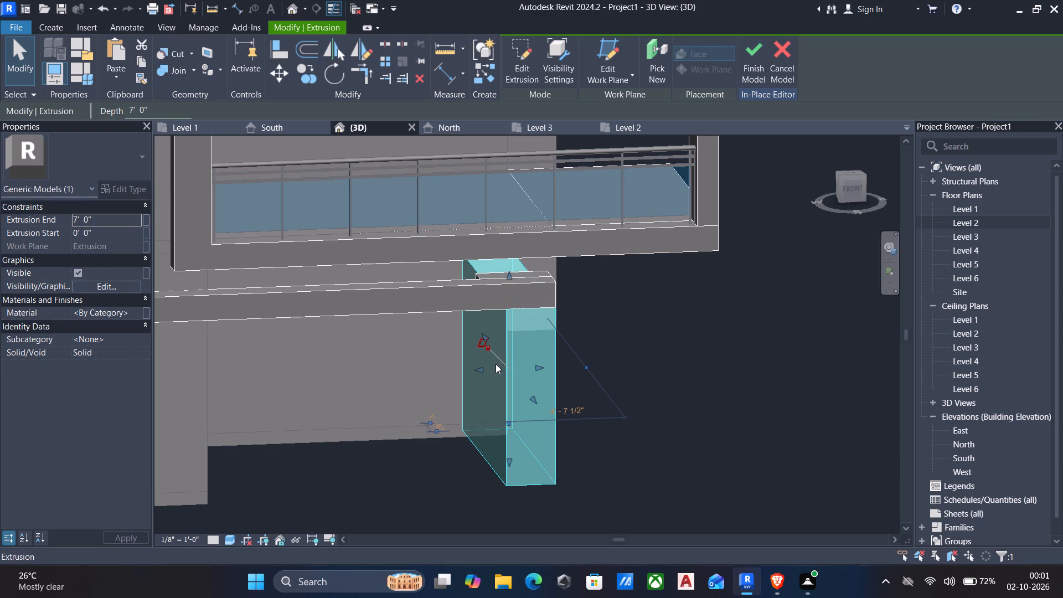
pyautogui.moveTo(478, 368); pyautogui.dragTo(489, 367)
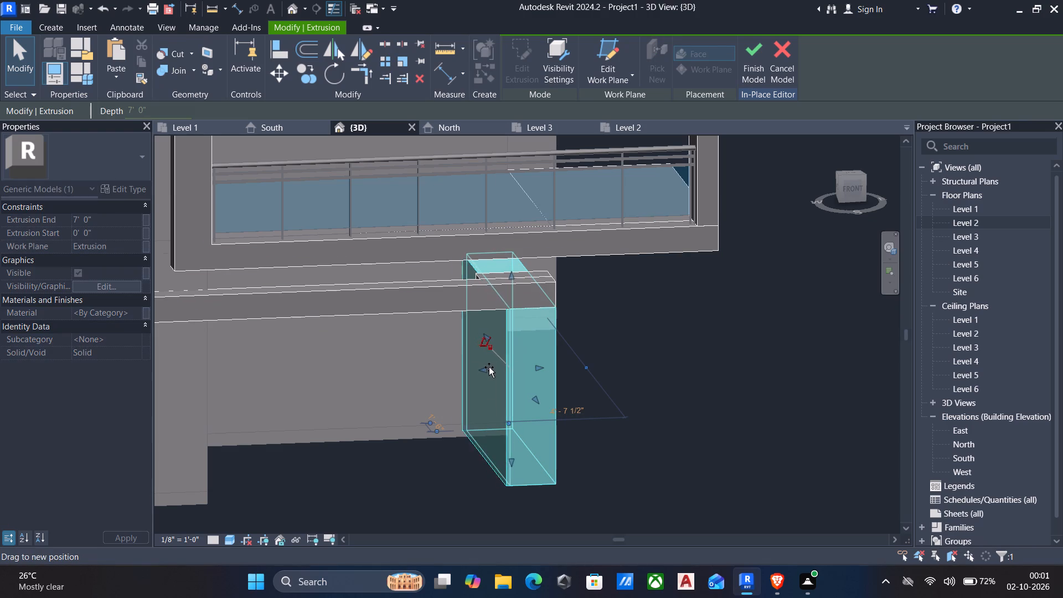
pyautogui.moveTo(489, 367); pyautogui.dragTo(507, 362)
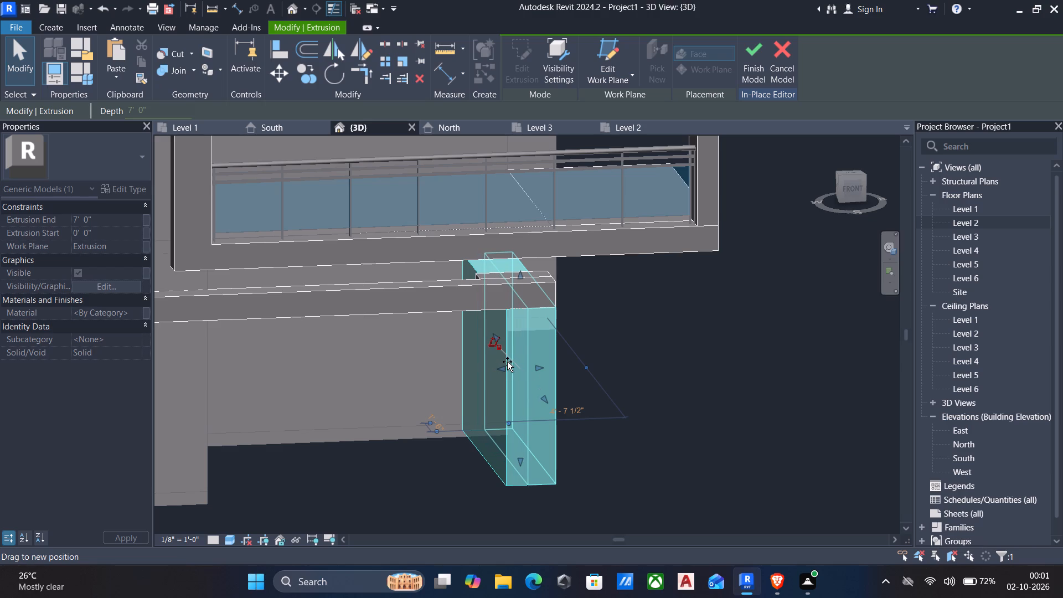
pyautogui.moveTo(507, 362); pyautogui.dragTo(514, 357)
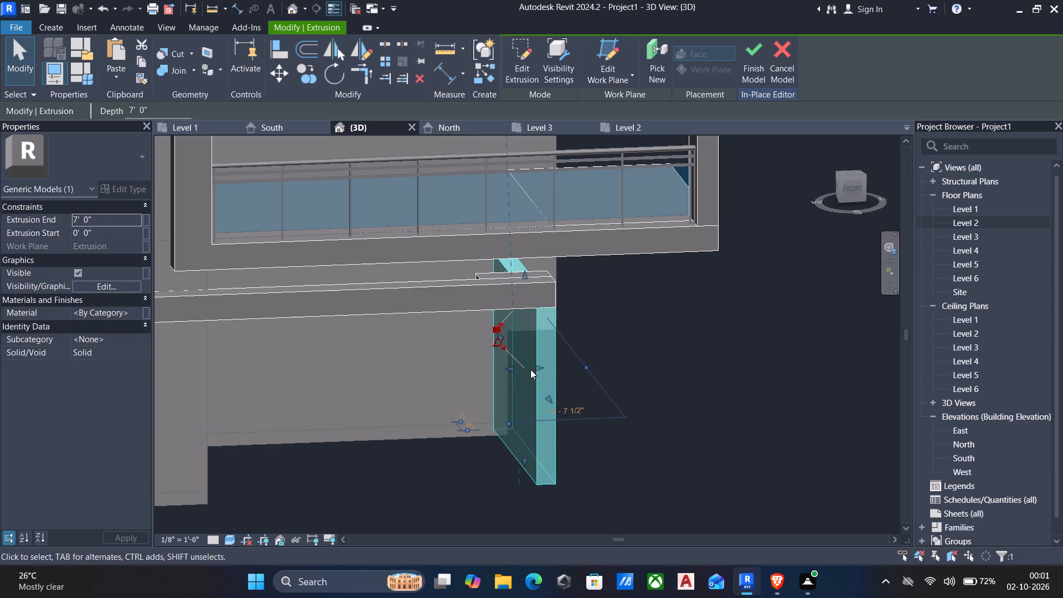
# Align the side panel's outer face with the base strip of the building's adjoining side wall.
pyautogui.keyDown('shift'); pyautogui.moveTo(555, 382); pyautogui.dragTo(529, 386, button='middle'); pyautogui.keyUp('shift')
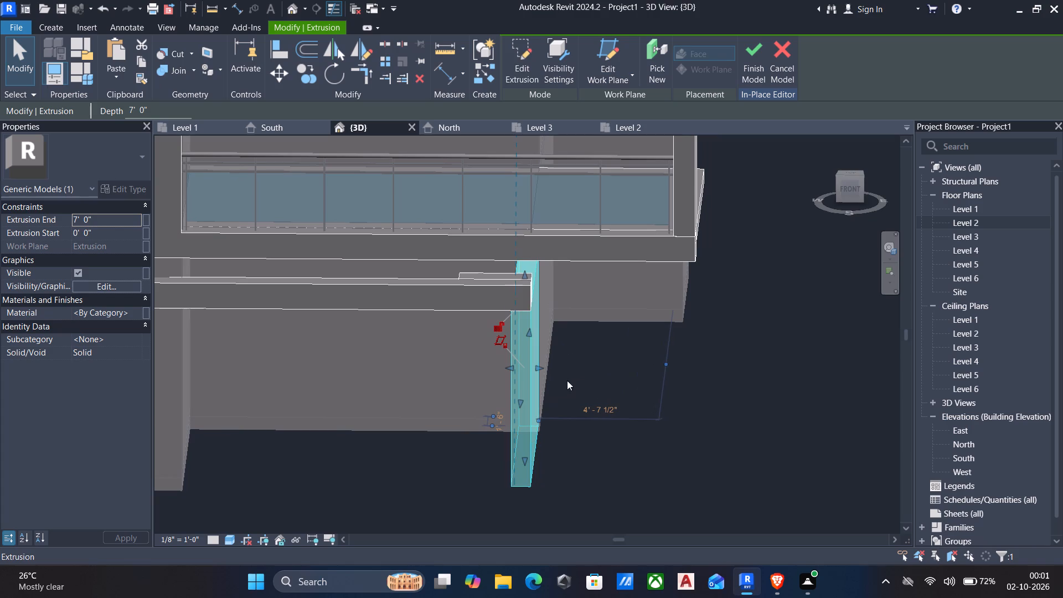
pyautogui.scroll(1, 646, 254)
pyautogui.scroll(3, 618, 372)
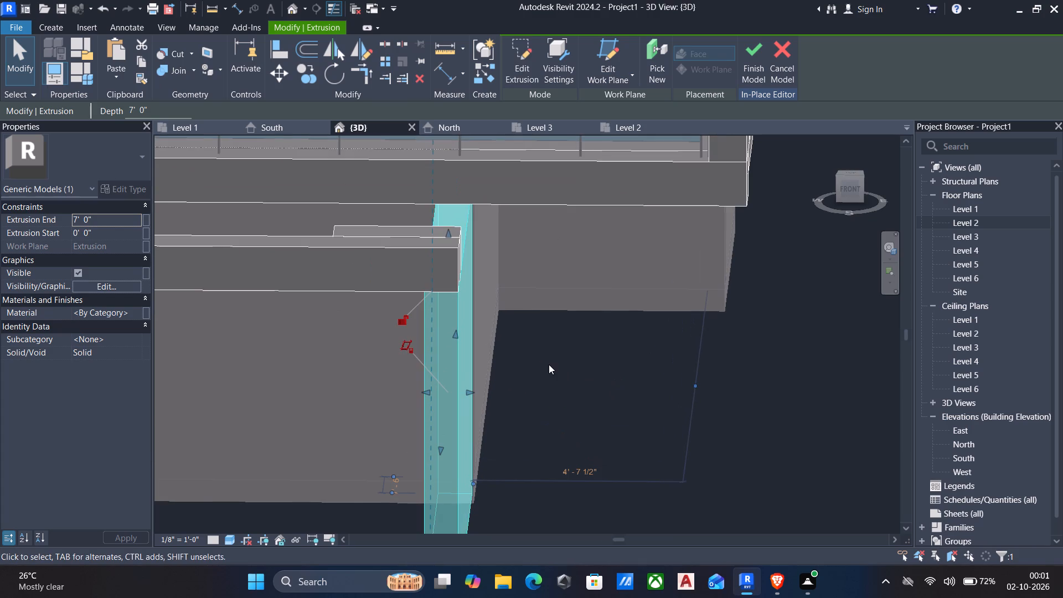
pyautogui.write('al')
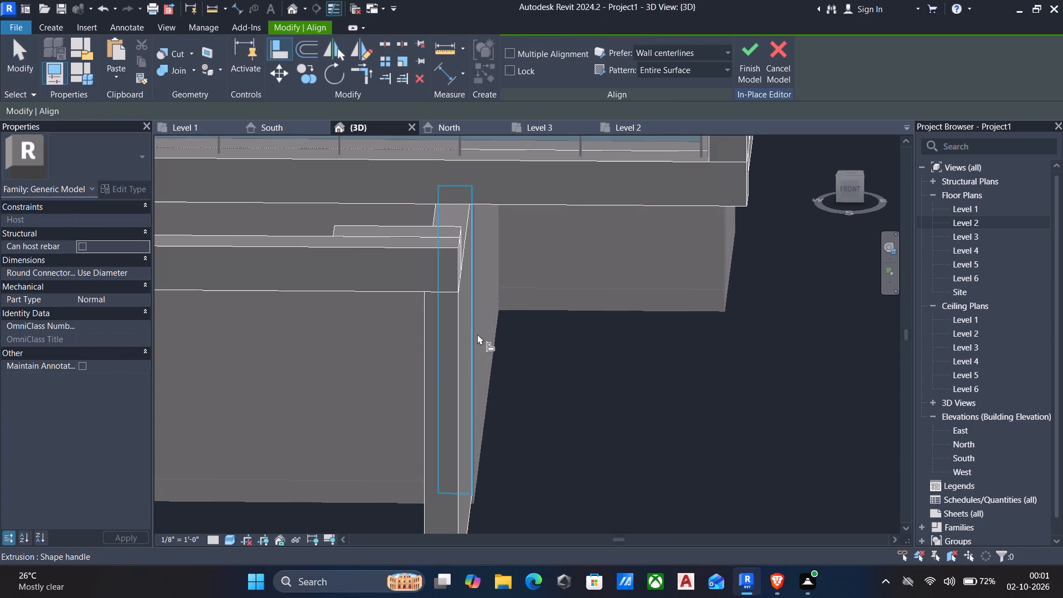
pyautogui.scroll(2, 483, 325)
pyautogui.keyDown('shift'); pyautogui.moveTo(484, 324); pyautogui.dragTo(466, 316, button='middle'); pyautogui.keyUp('shift')
pyautogui.scroll(-2, 454, 319)
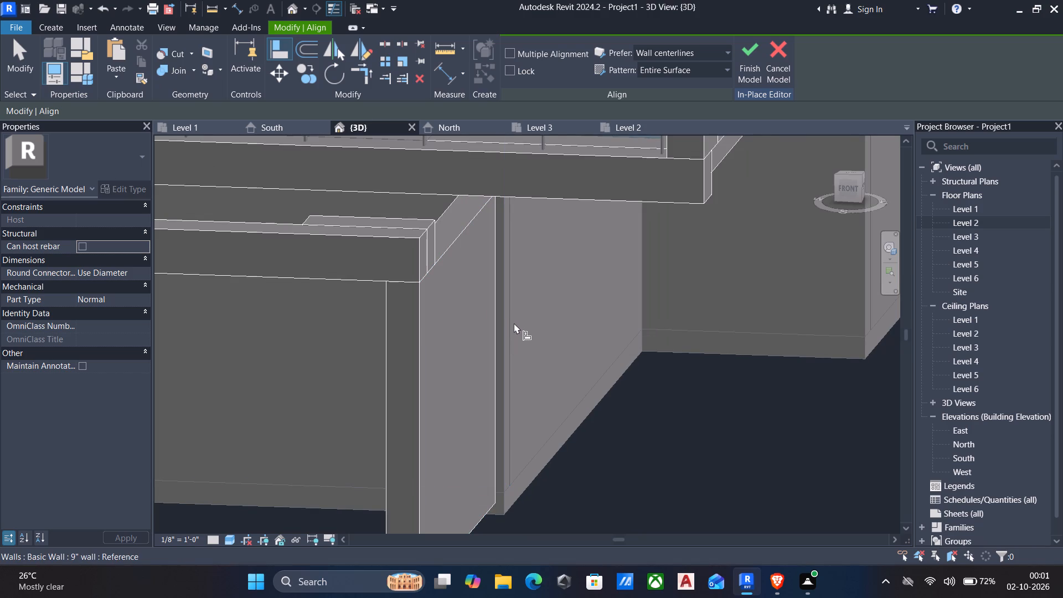
pyautogui.click(519, 490)
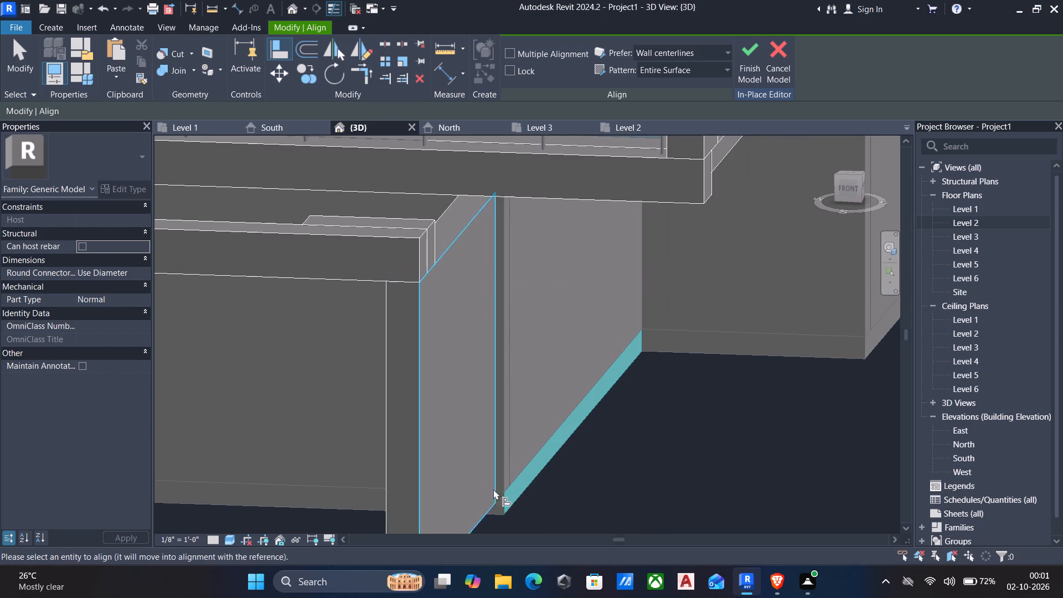
pyautogui.click(417, 475)
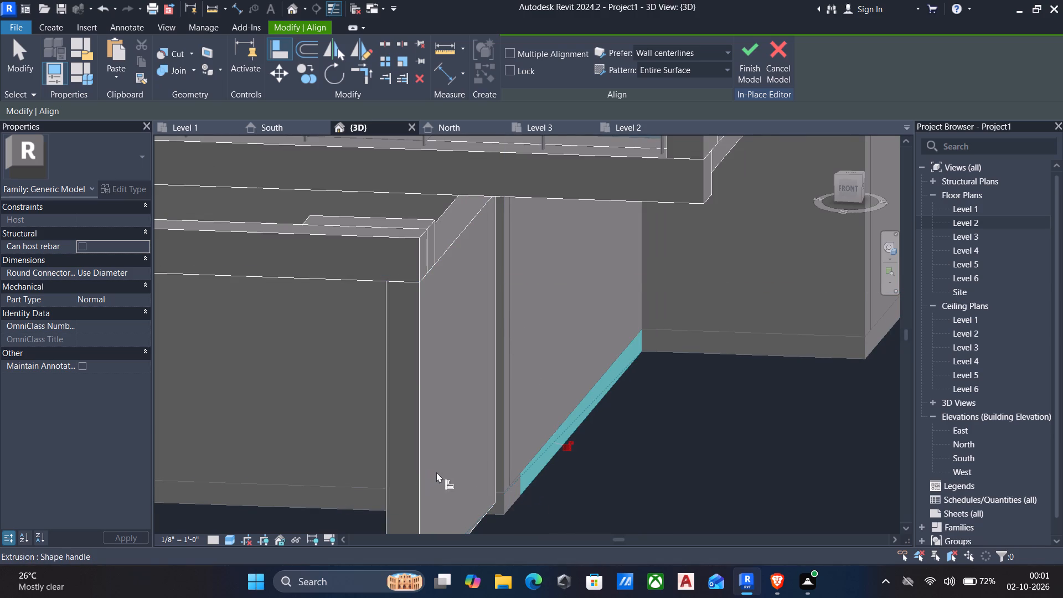
pyautogui.click(425, 379)
pyautogui.scroll(-4, 445, 383)
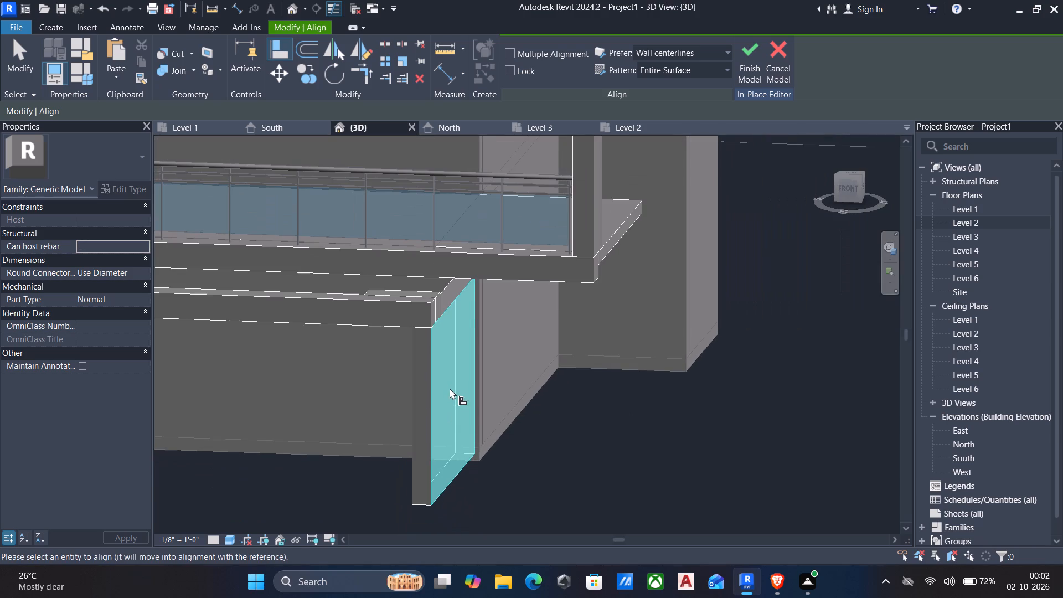
pyautogui.press('Escape')
# Align the side panel's outer face with the main face of the side wall above its base strip.
pyautogui.write('al')
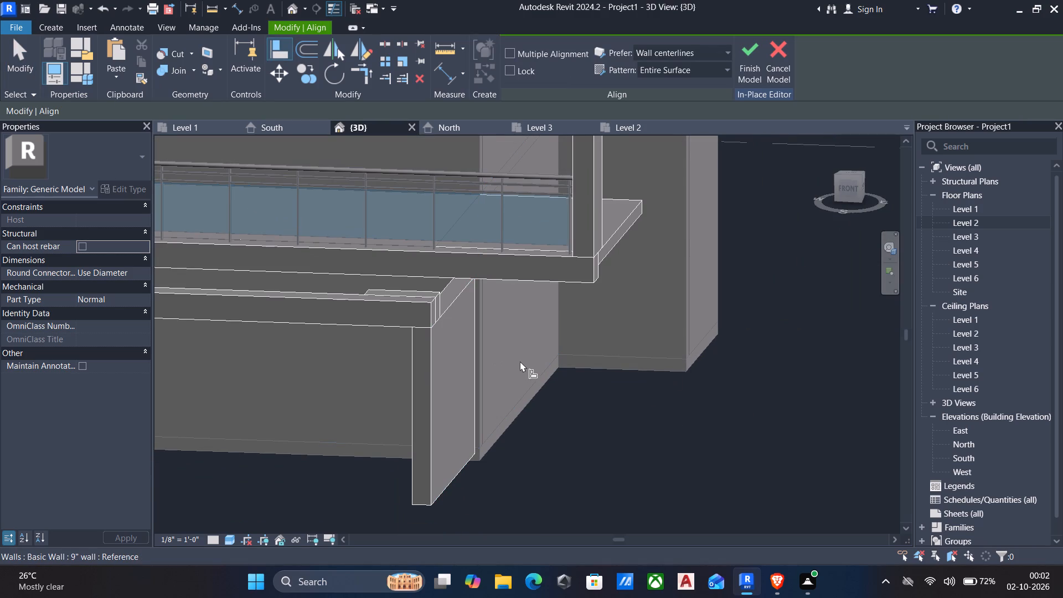
pyautogui.keyDown('shift'); pyautogui.moveTo(537, 372); pyautogui.dragTo(483, 390, button='middle'); pyautogui.keyUp('shift')
pyautogui.scroll(-3, 459, 399)
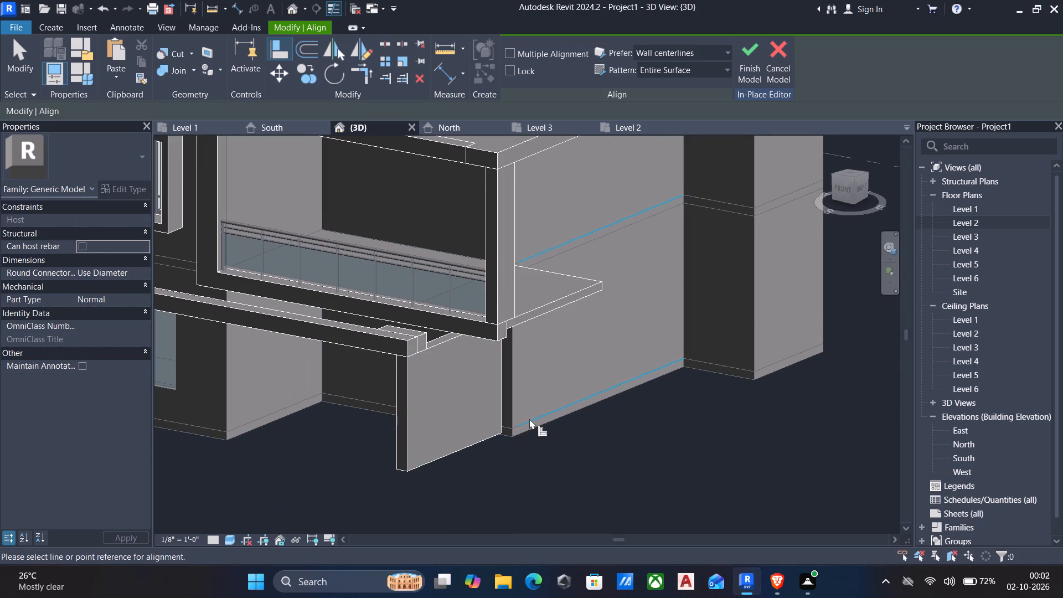
pyautogui.click(529, 420)
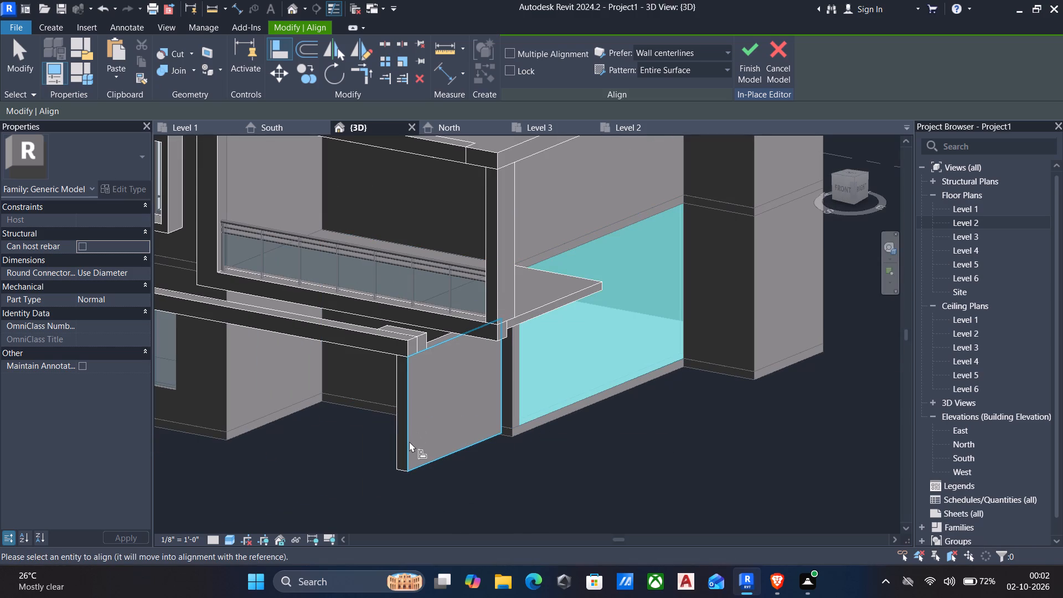
pyautogui.click(409, 441)
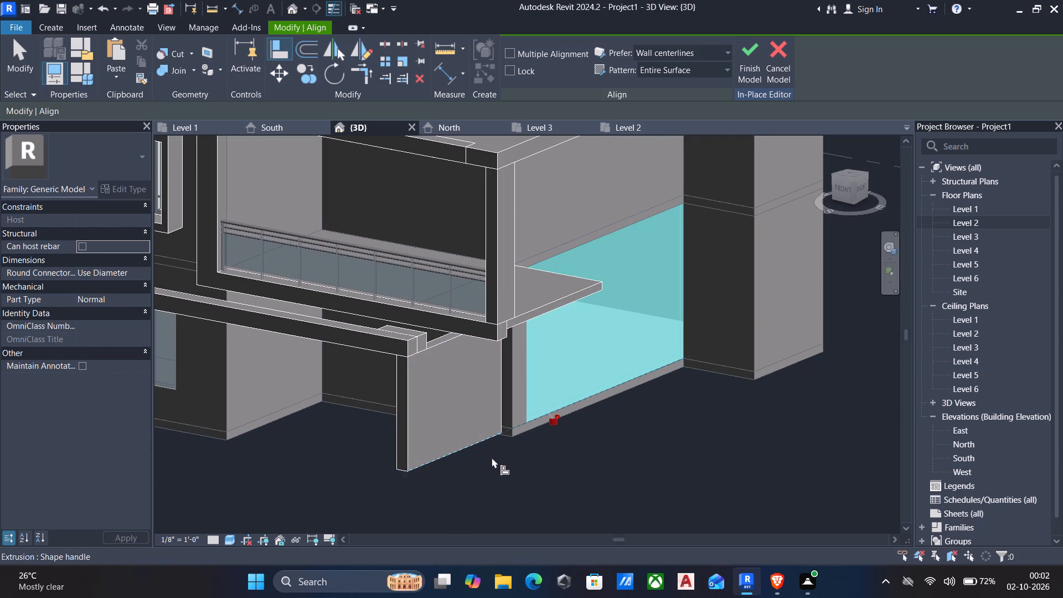
pyautogui.keyDown('shift'); pyautogui.moveTo(498, 463); pyautogui.dragTo(550, 458, button='middle'); pyautogui.keyUp('shift')
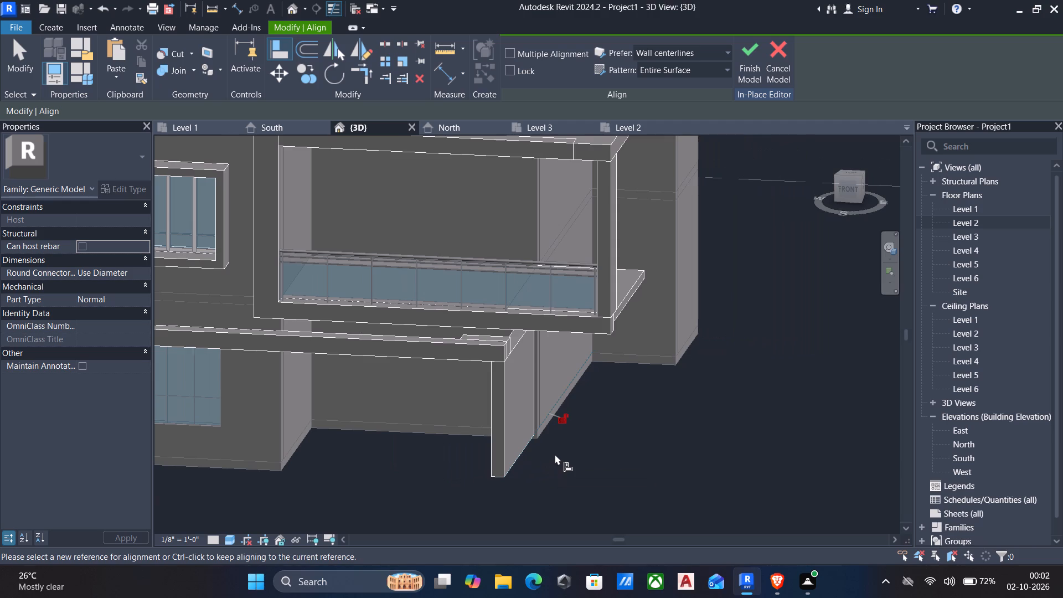
pyautogui.press('Escape')
pyautogui.scroll(3, 520, 421)
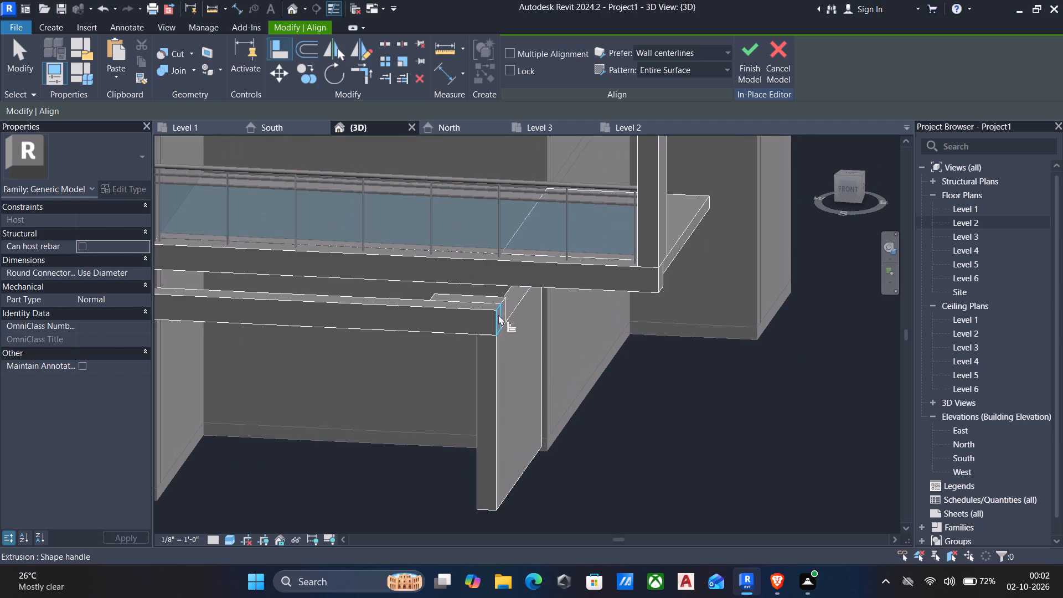
pyautogui.press('Escape')
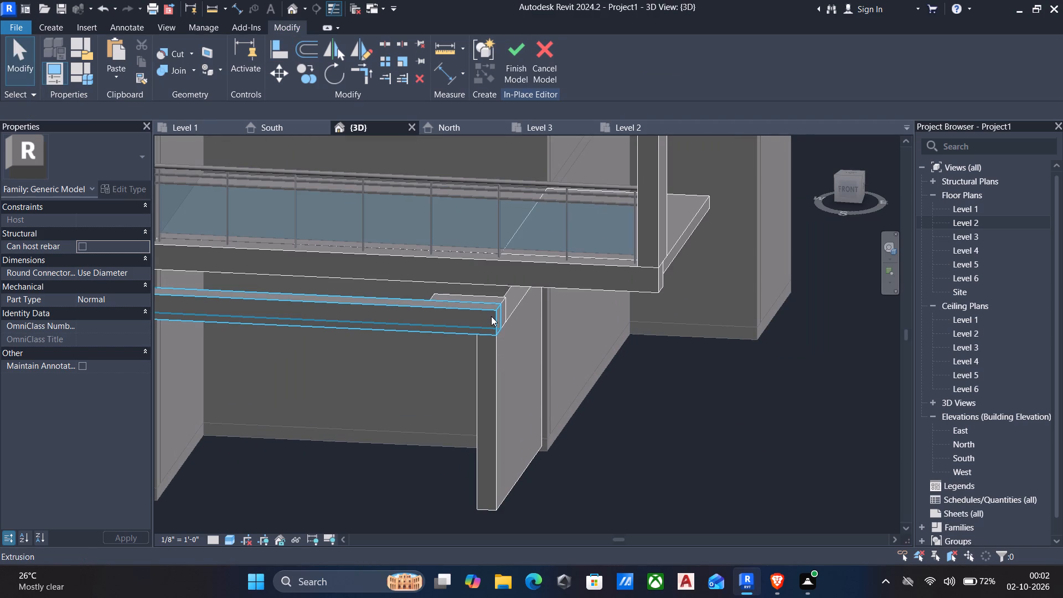
# Stretch the band's free end slightly past the side panel and align its end face with the side wall's outer face.
pyautogui.click(492, 322)
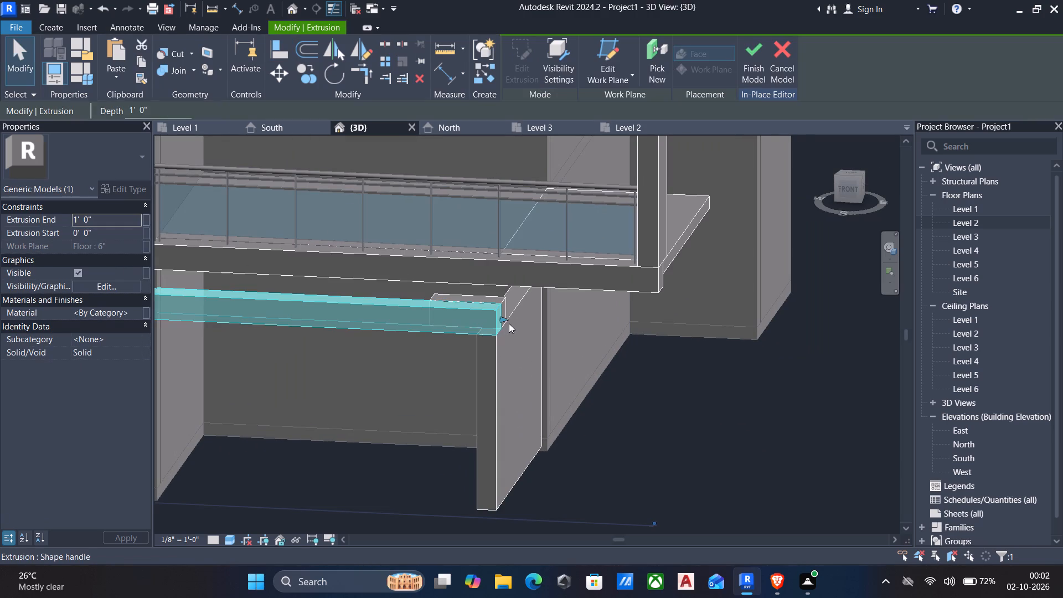
pyautogui.moveTo(502, 320); pyautogui.dragTo(514, 319)
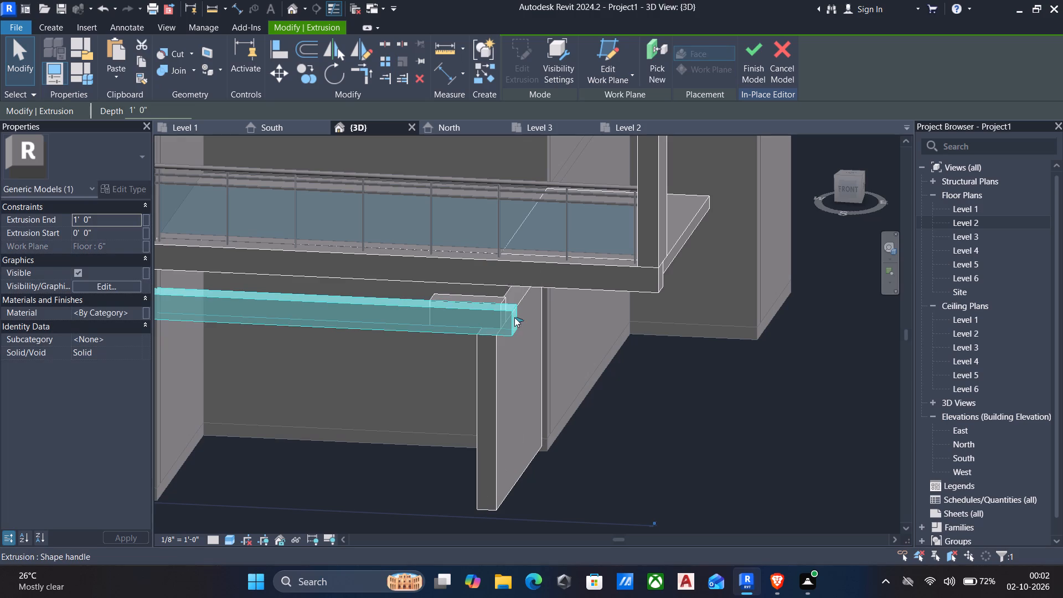
pyautogui.press('Escape')
pyautogui.write('al')
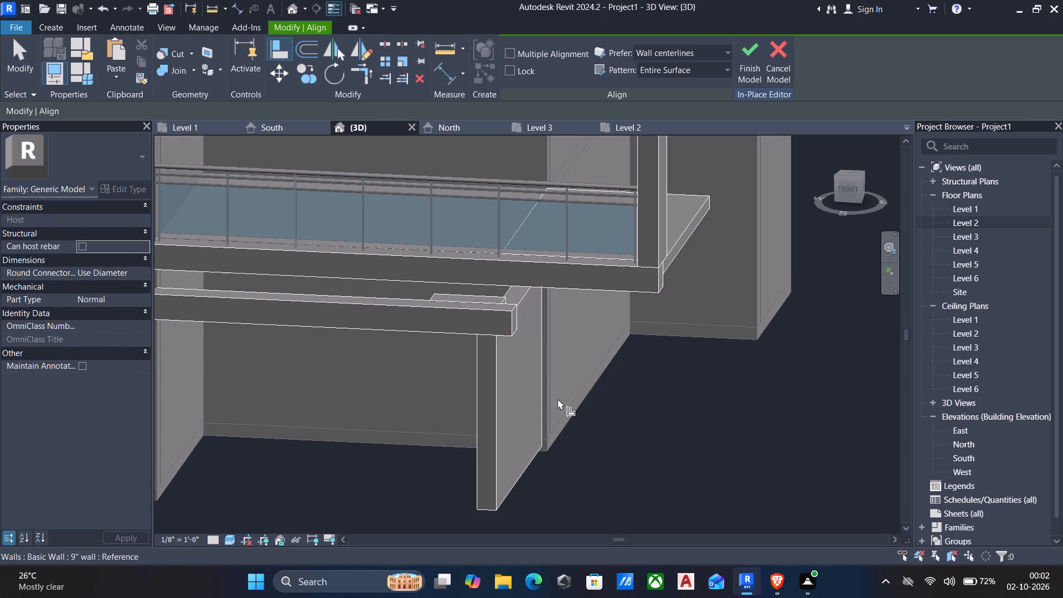
pyautogui.click(562, 419)
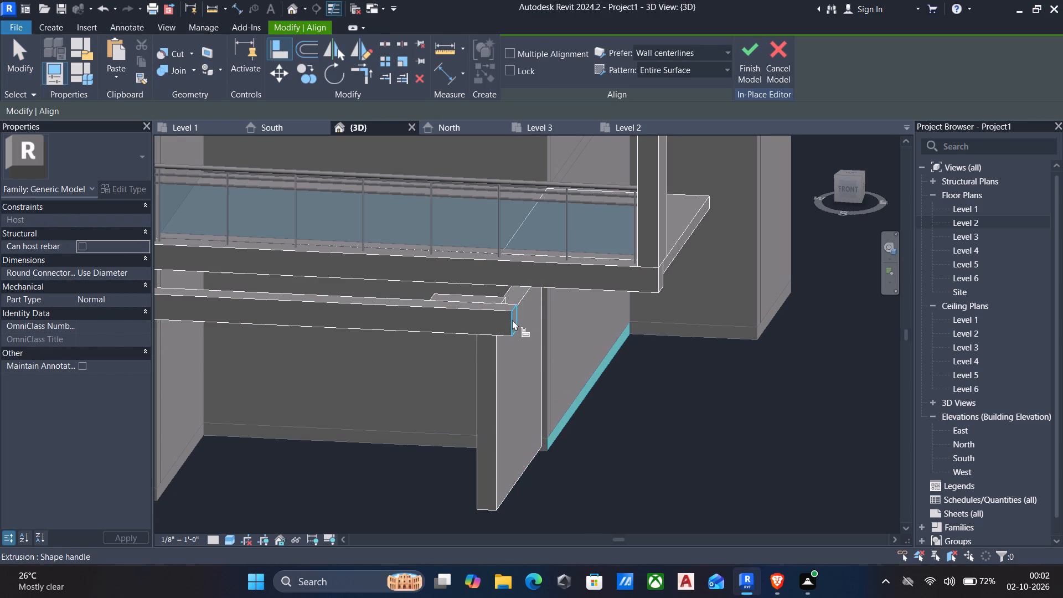
pyautogui.click(512, 323)
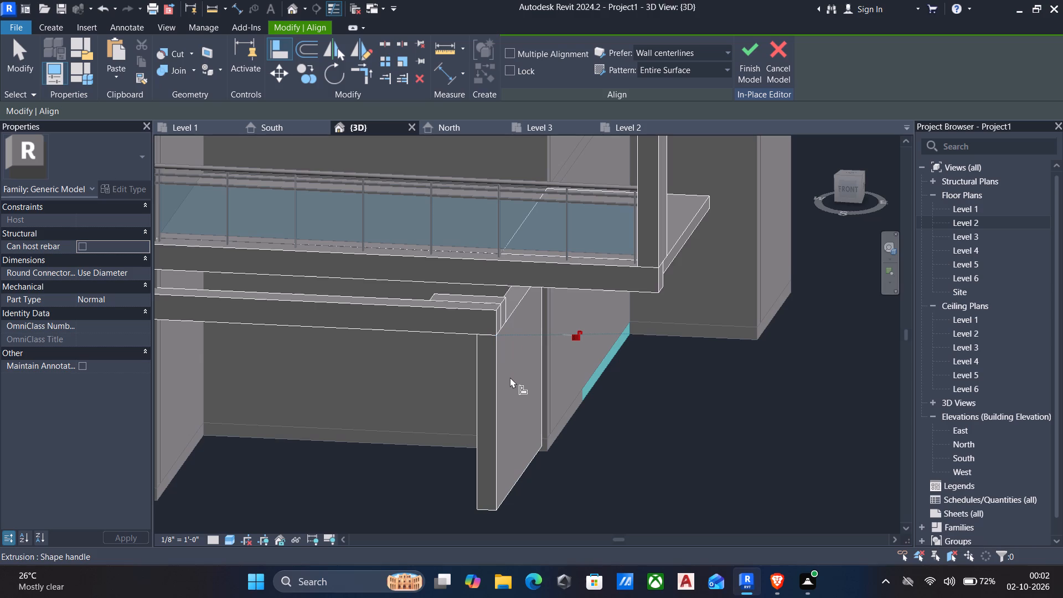
# Align the side panel's rear face with the front face of the recessed wall to close the gap between them.
pyautogui.keyDown('shift'); pyautogui.moveTo(512, 380); pyautogui.dragTo(497, 328, button='middle'); pyautogui.keyUp('shift')
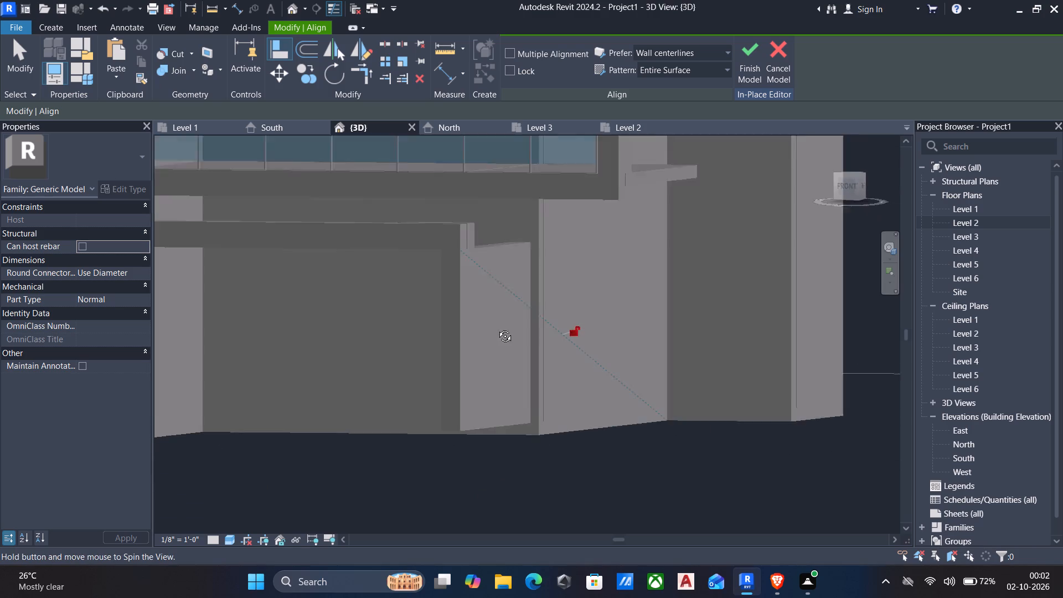
pyautogui.keyDown('shift'); pyautogui.moveTo(497, 328); pyautogui.dragTo(294, 391, button='middle'); pyautogui.keyUp('shift')
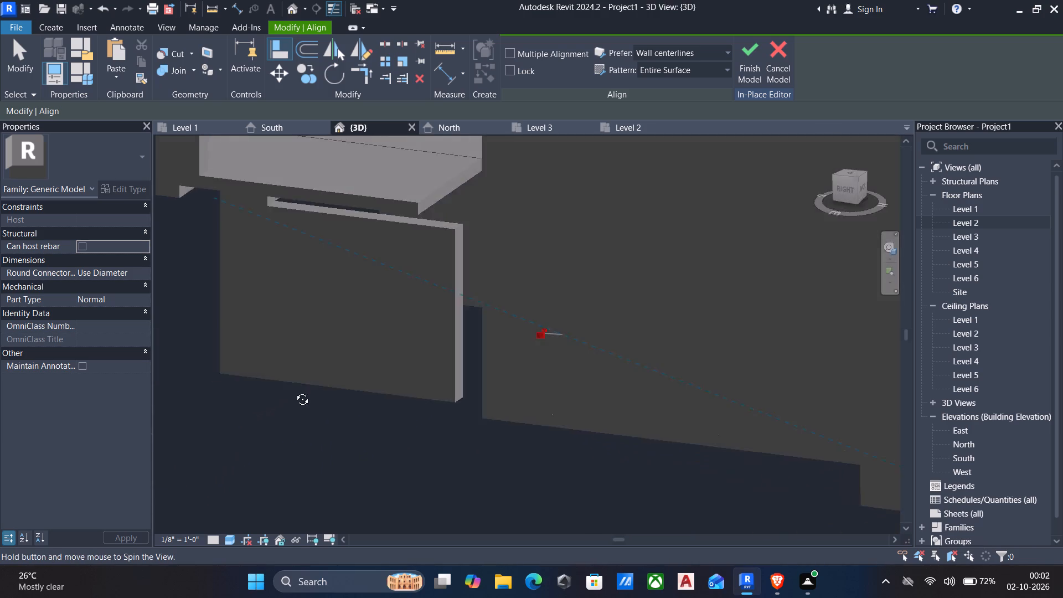
pyautogui.keyDown('shift'); pyautogui.moveTo(294, 391); pyautogui.dragTo(437, 372, button='middle'); pyautogui.keyUp('shift')
pyautogui.scroll(3, 499, 349)
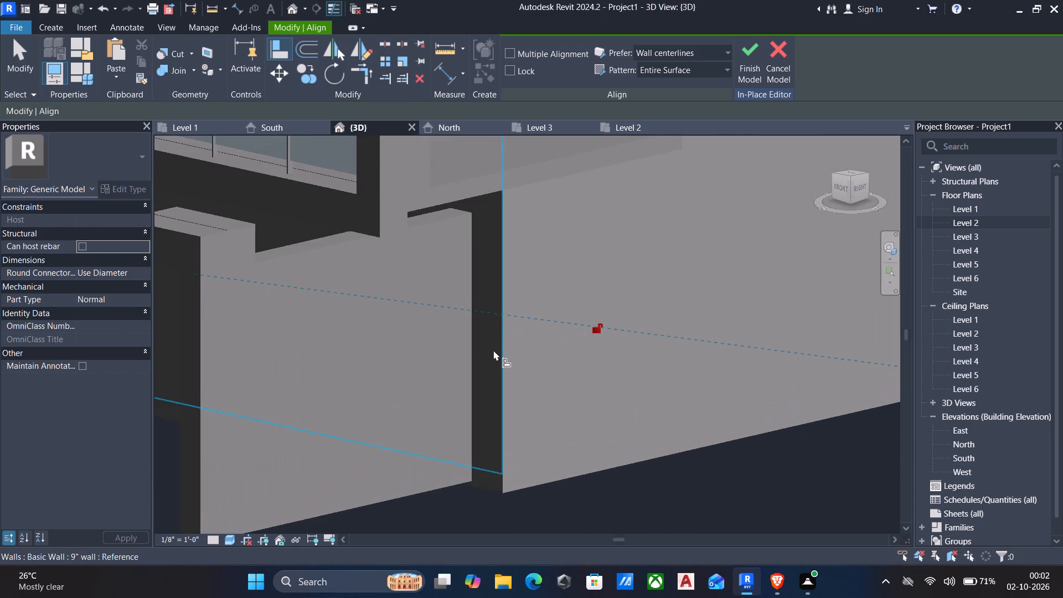
pyautogui.click(502, 344)
pyautogui.keyDown('shift'); pyautogui.moveTo(500, 359); pyautogui.dragTo(336, 382, button='middle'); pyautogui.keyUp('shift')
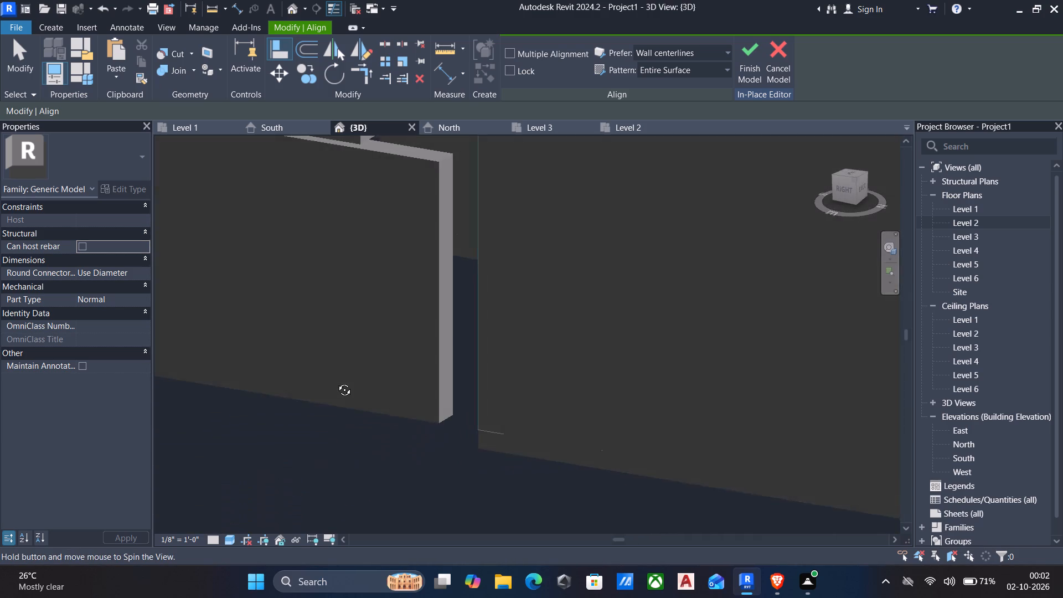
pyautogui.keyDown('shift'); pyautogui.moveTo(336, 382); pyautogui.dragTo(302, 383, button='middle'); pyautogui.keyUp('shift')
pyautogui.click(474, 321)
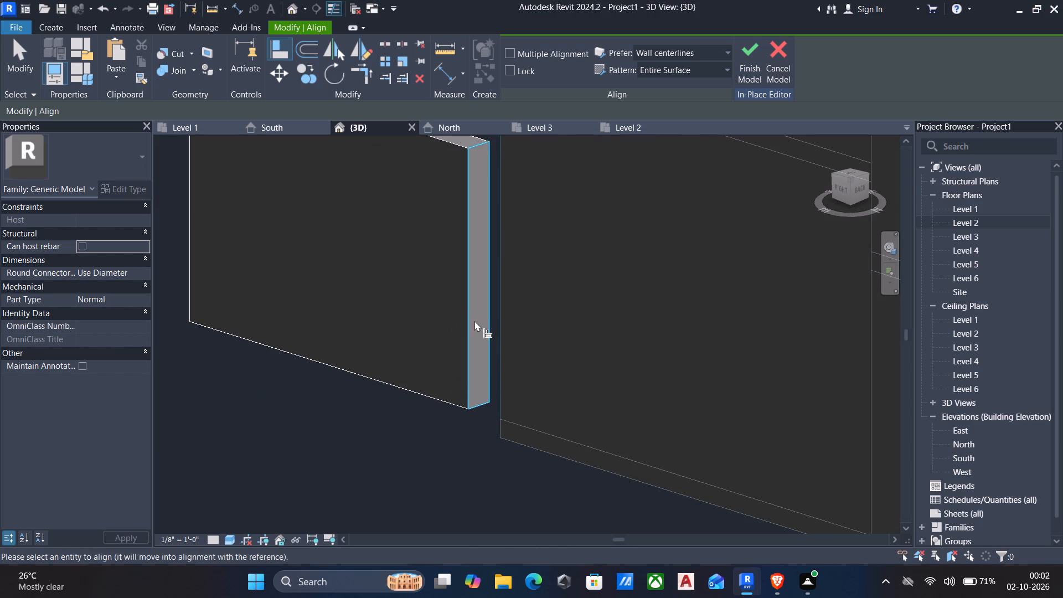
# Delete the small leftover 1' extrusion block behind the band at its free end.
pyautogui.keyDown('shift'); pyautogui.moveTo(410, 358); pyautogui.dragTo(653, 407, button='middle'); pyautogui.keyUp('shift')
pyautogui.scroll(-2, 654, 406)
pyautogui.moveTo(667, 427); pyautogui.dragTo(705, 328, button='middle')
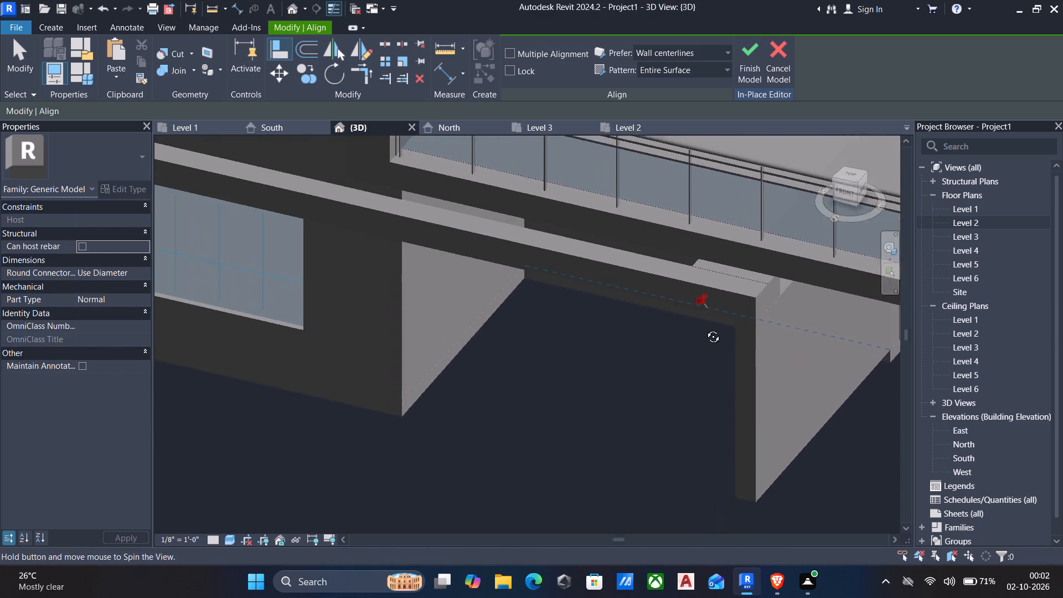
pyautogui.moveTo(705, 328); pyautogui.dragTo(711, 318, button='middle')
pyautogui.scroll(-1, 711, 317)
pyautogui.moveTo(726, 353); pyautogui.dragTo(753, 310, button='middle')
pyautogui.moveTo(753, 306); pyautogui.dragTo(535, 333, button='middle')
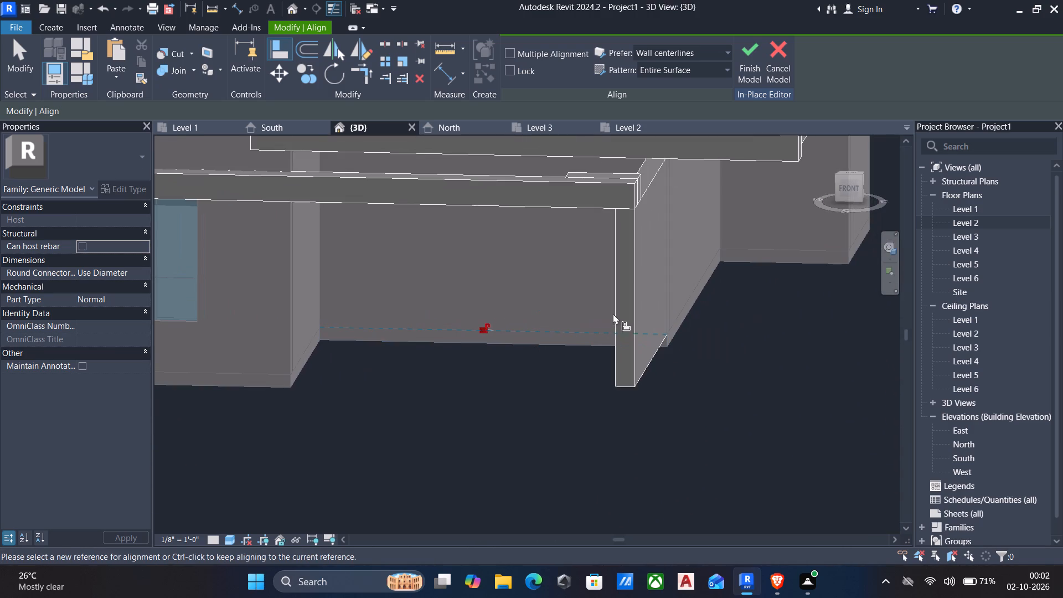
pyautogui.scroll(4, 654, 258)
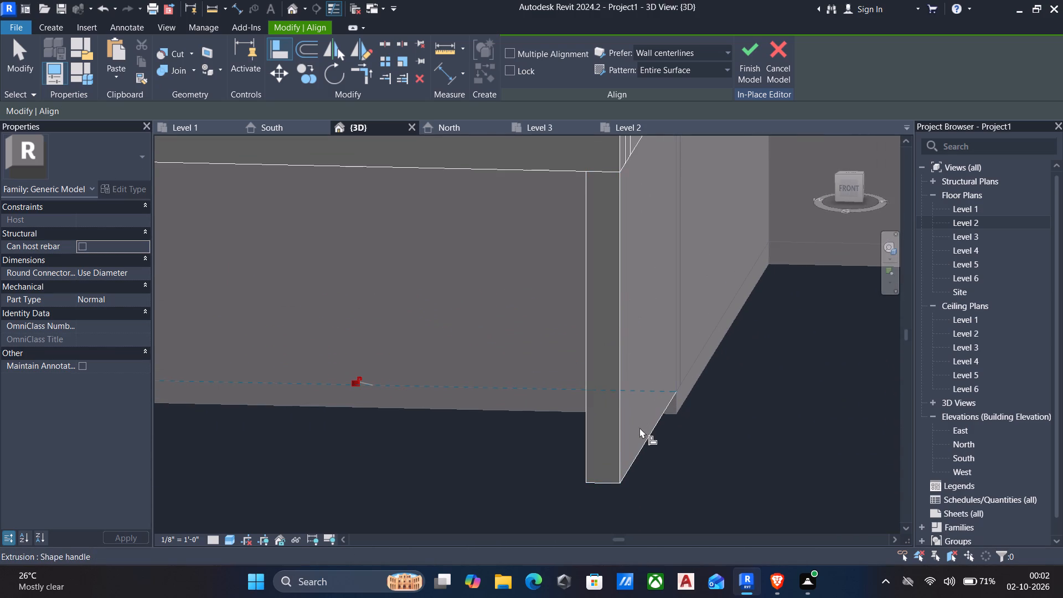
pyautogui.keyDown('shift'); pyautogui.moveTo(643, 432); pyautogui.dragTo(607, 424, button='middle'); pyautogui.keyUp('shift')
pyautogui.scroll(-4, 606, 424)
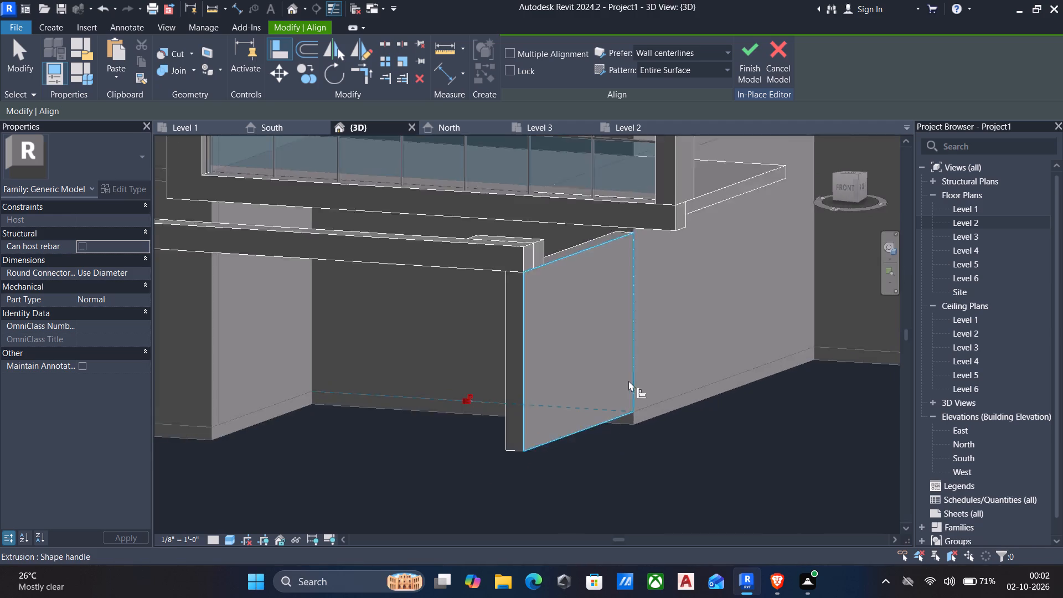
pyautogui.keyDown('shift'); pyautogui.moveTo(628, 381); pyautogui.dragTo(462, 361, button='middle'); pyautogui.keyUp('shift')
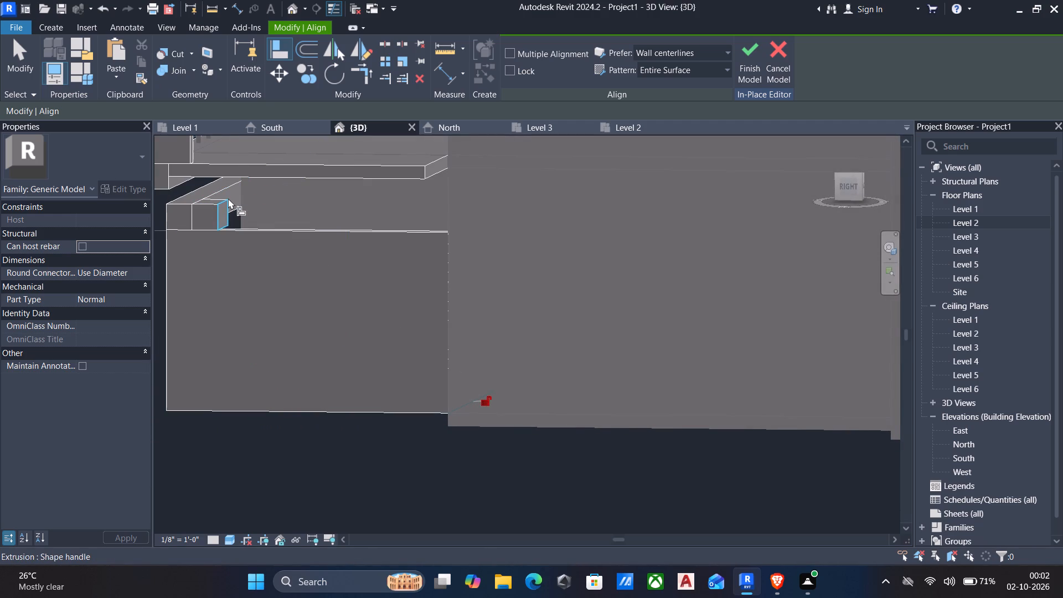
pyautogui.press('Escape')
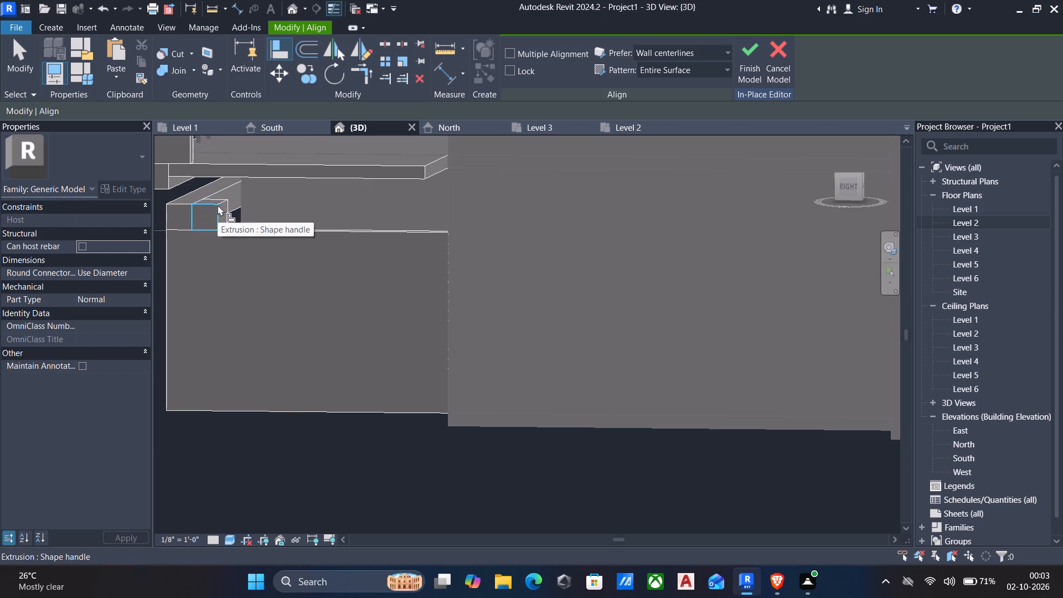
pyautogui.press('Escape')
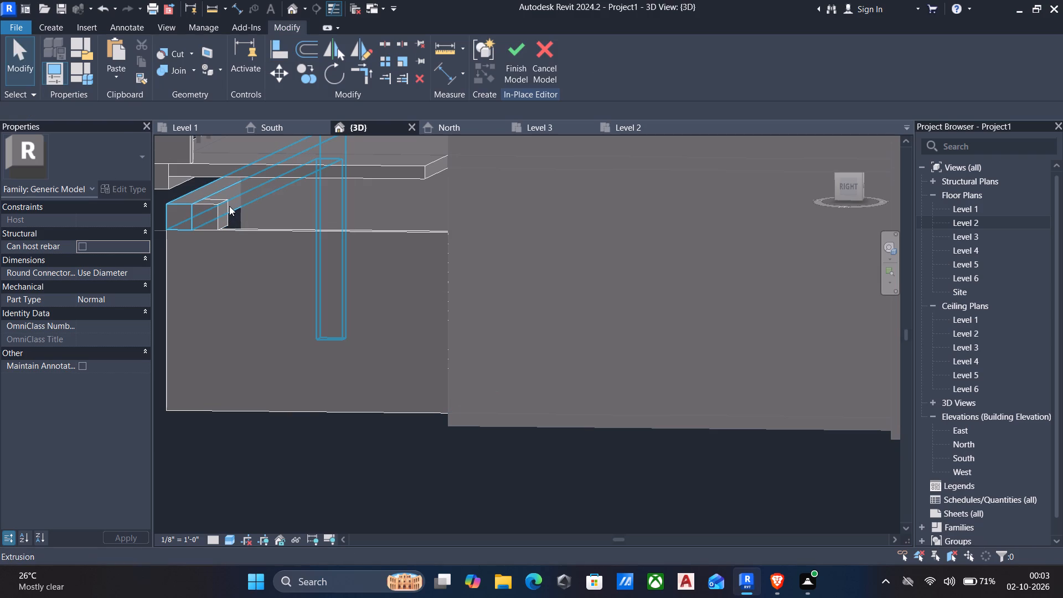
pyautogui.click(219, 220)
pyautogui.press('Delete')
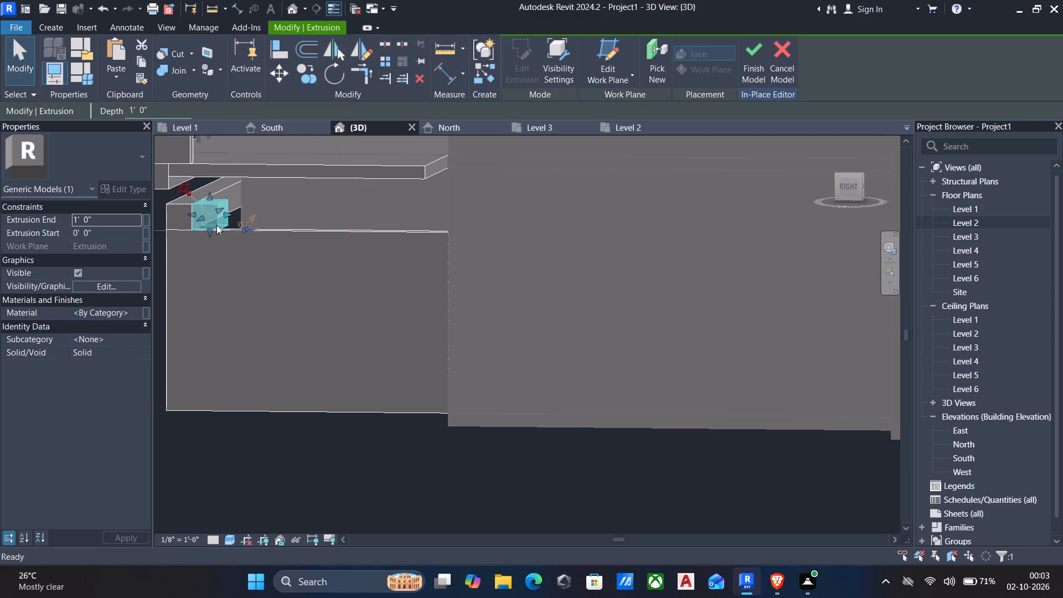
# Shorten the facade band by pulling its free end back until it stops just short of the side panel.
pyautogui.scroll(-2, 233, 269)
pyautogui.keyDown('shift'); pyautogui.moveTo(262, 319); pyautogui.dragTo(378, 348, button='middle'); pyautogui.keyUp('shift')
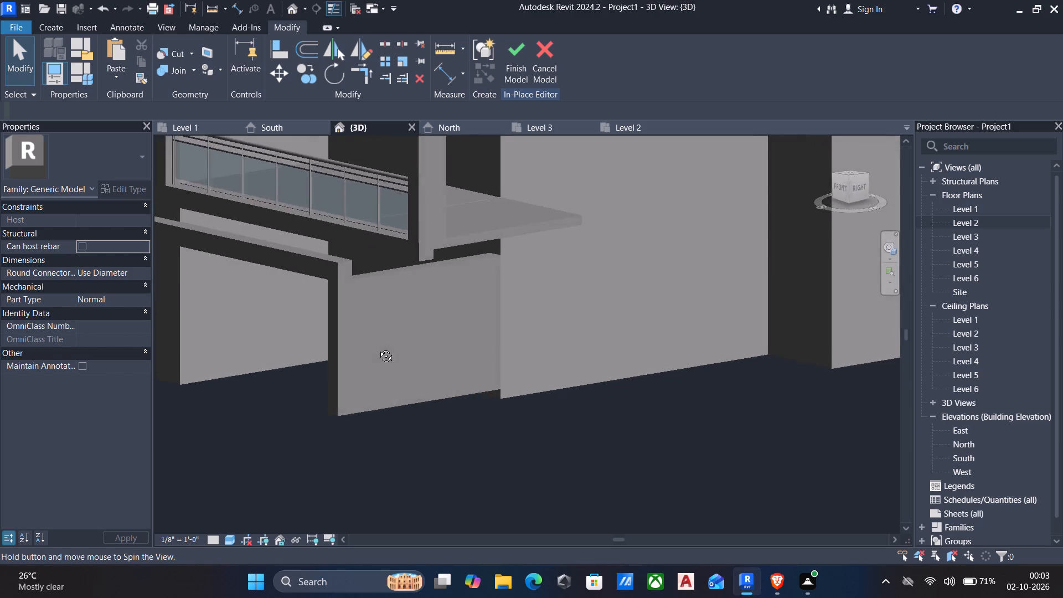
pyautogui.keyDown('shift'); pyautogui.moveTo(378, 348); pyautogui.dragTo(418, 348, button='middle'); pyautogui.keyUp('shift')
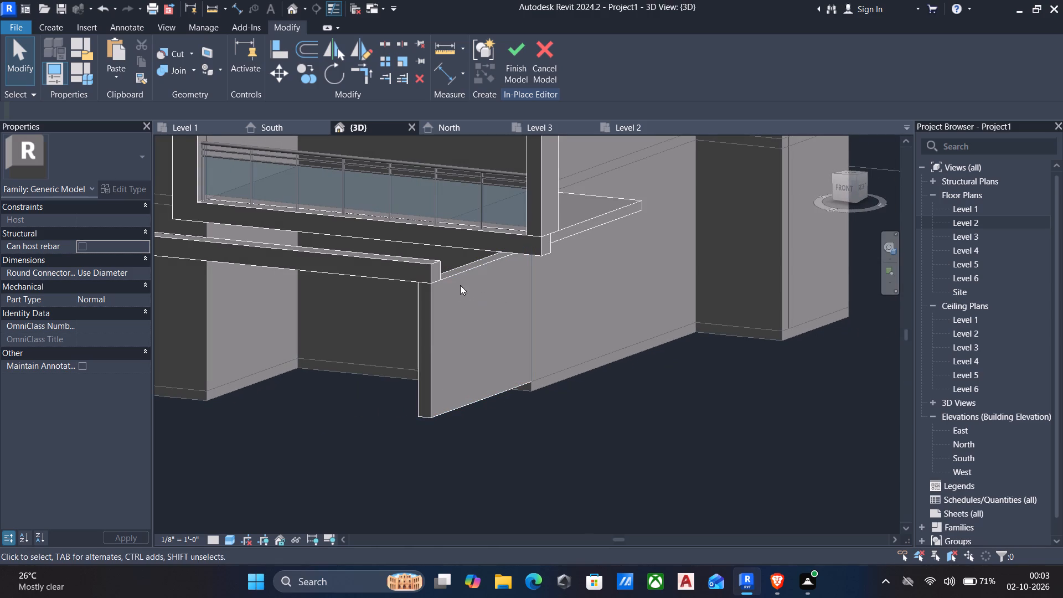
pyautogui.click(432, 266)
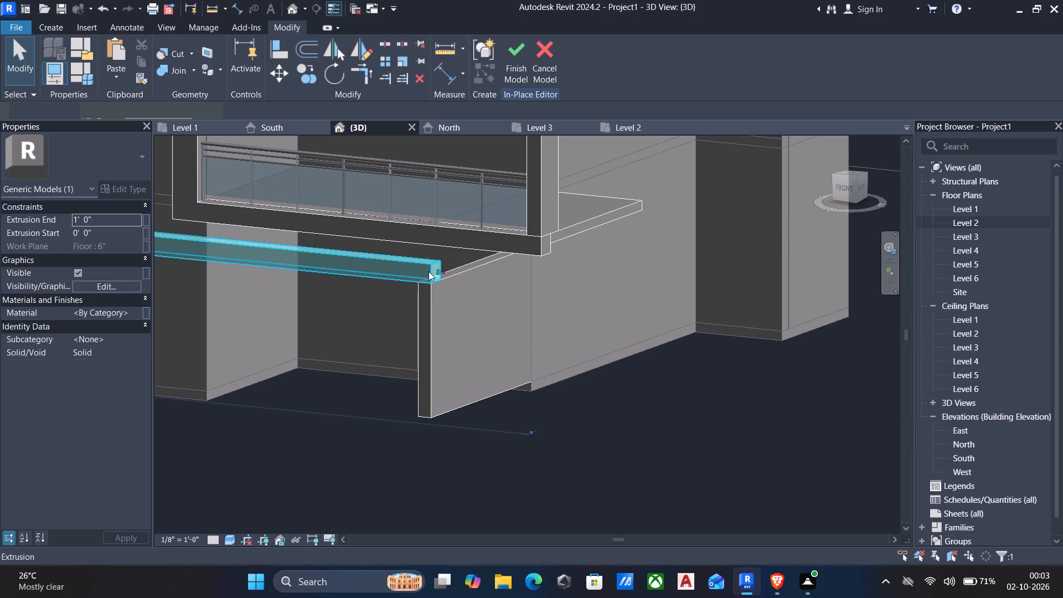
pyautogui.moveTo(440, 269); pyautogui.dragTo(401, 264)
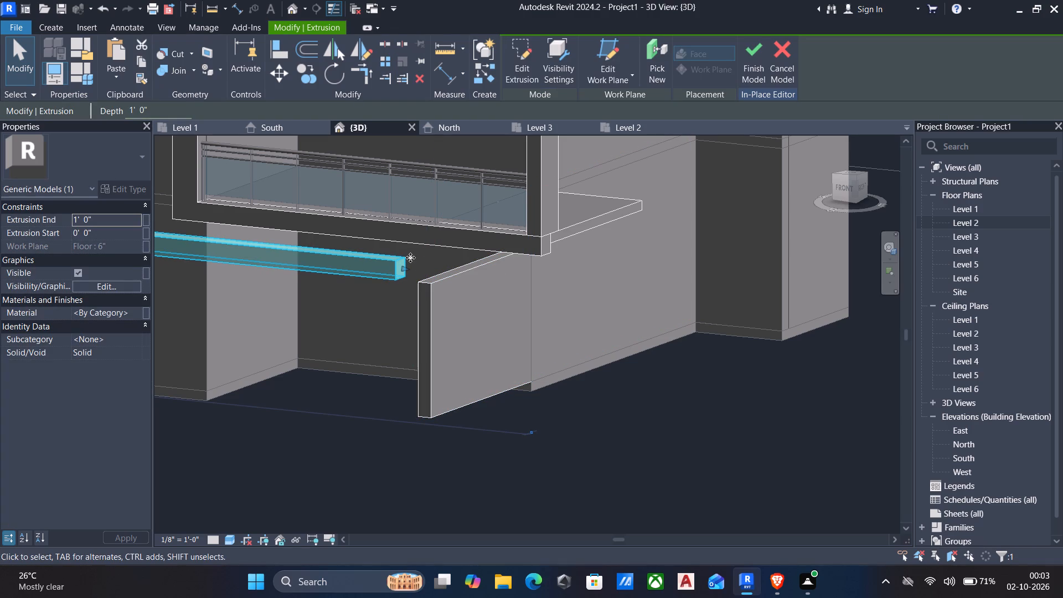
pyautogui.press('Escape')
# Align the side panel's top face with the top face of the facade band.
pyautogui.write('al')
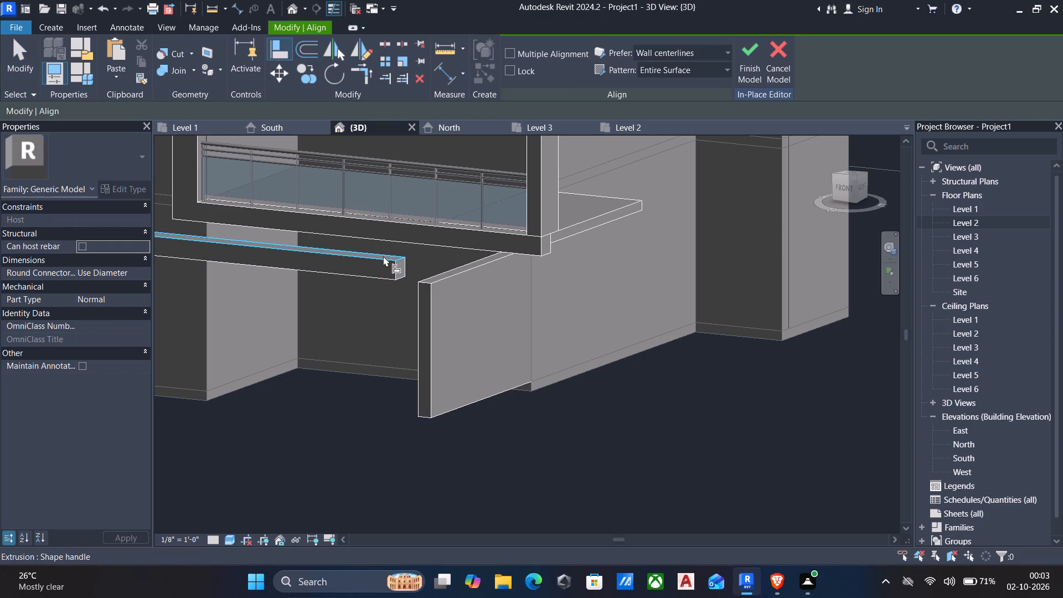
pyautogui.scroll(4, 384, 257)
pyautogui.click(384, 259)
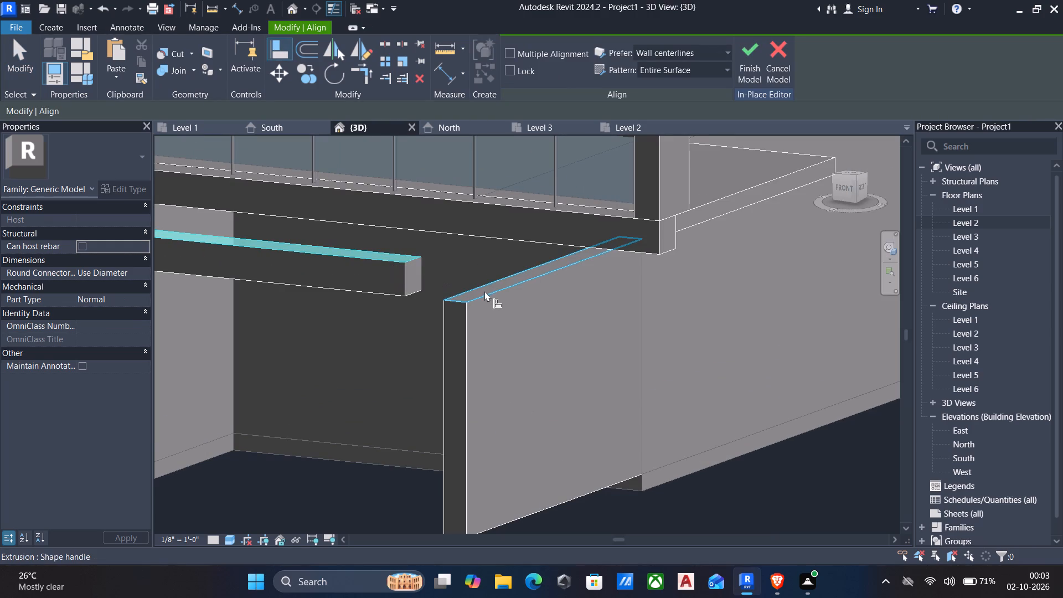
pyautogui.click(484, 291)
pyautogui.scroll(-2, 468, 292)
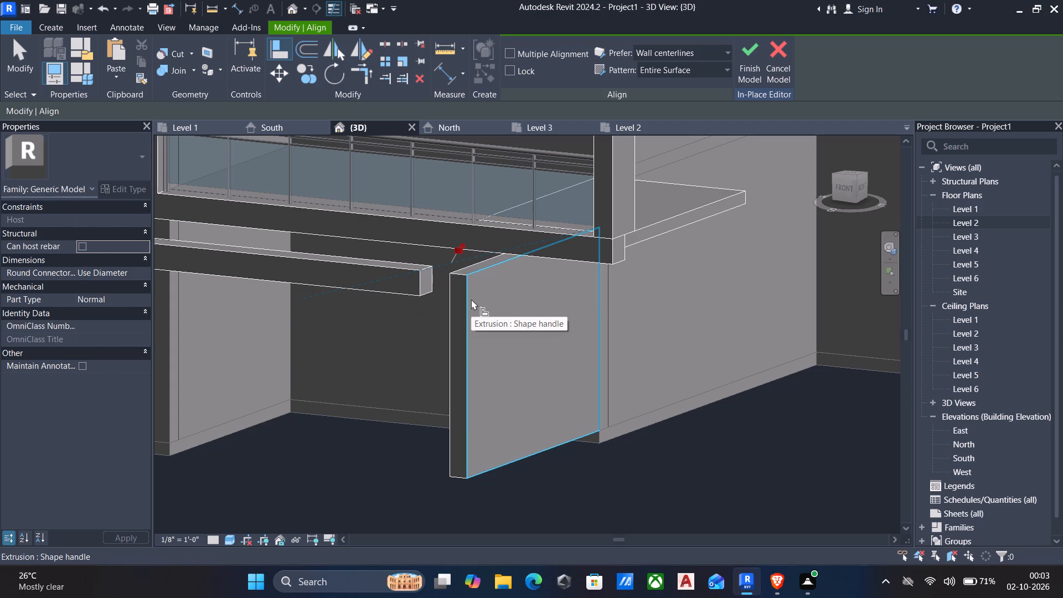
# Align the band's free end face with the inner face of the side panel to close the gap.
pyautogui.keyDown('shift'); pyautogui.moveTo(473, 315); pyautogui.dragTo(461, 330, button='middle'); pyautogui.keyUp('shift')
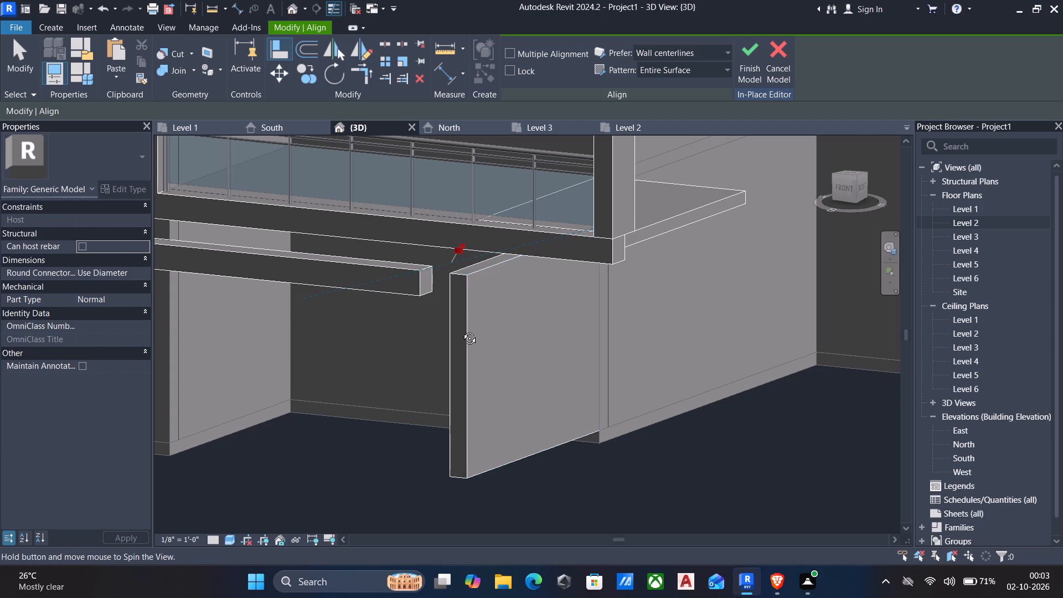
pyautogui.keyDown('shift'); pyautogui.moveTo(461, 330); pyautogui.dragTo(513, 343, button='middle'); pyautogui.keyUp('shift')
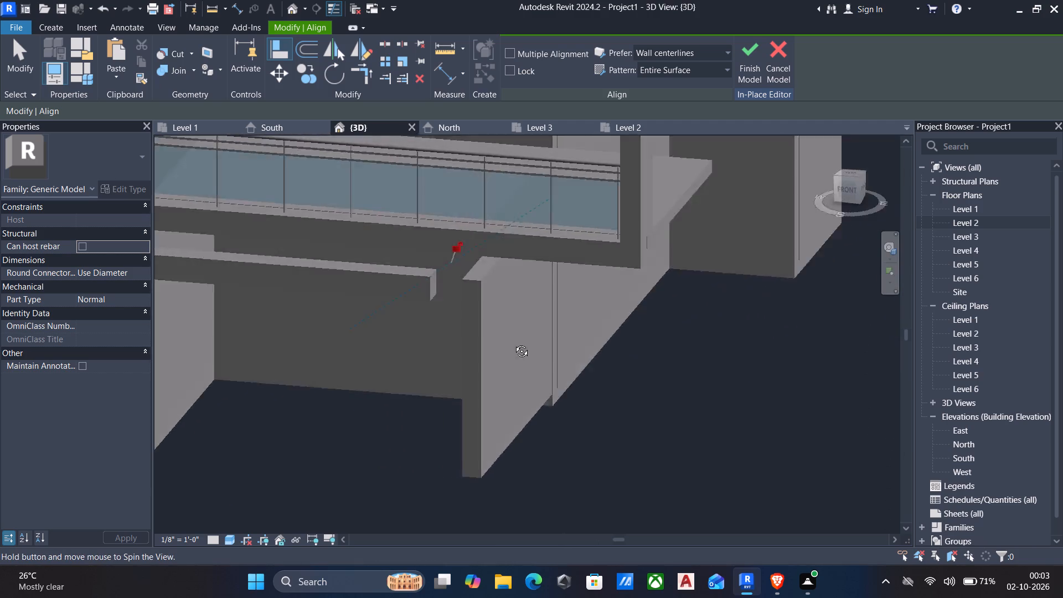
pyautogui.keyDown('shift'); pyautogui.moveTo(513, 343); pyautogui.dragTo(597, 343, button='middle'); pyautogui.keyUp('shift')
pyautogui.click(494, 316)
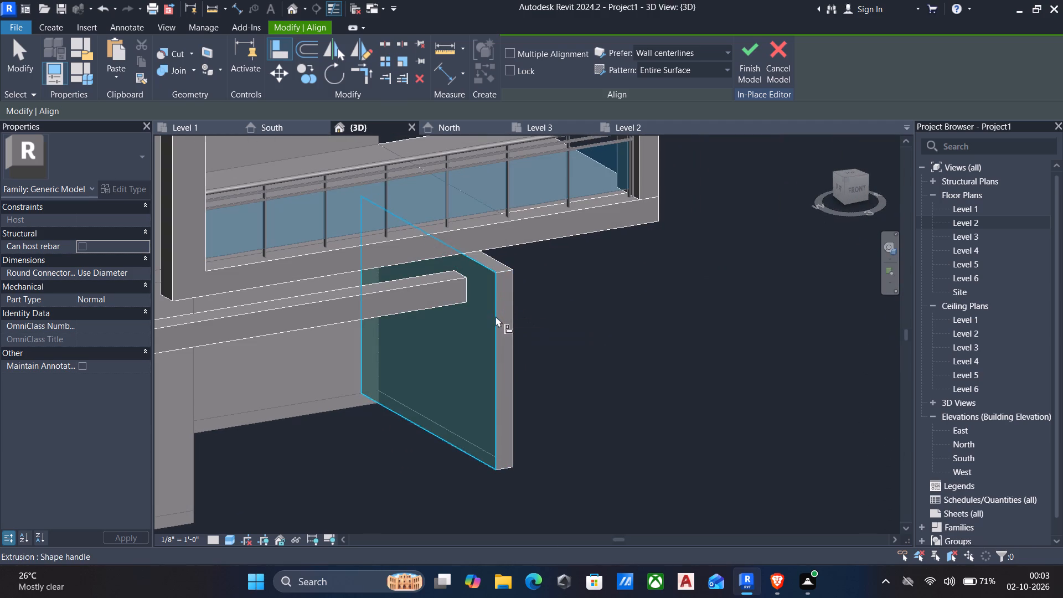
pyautogui.keyDown('shift'); pyautogui.moveTo(487, 303); pyautogui.dragTo(364, 319, button='middle'); pyautogui.keyUp('shift')
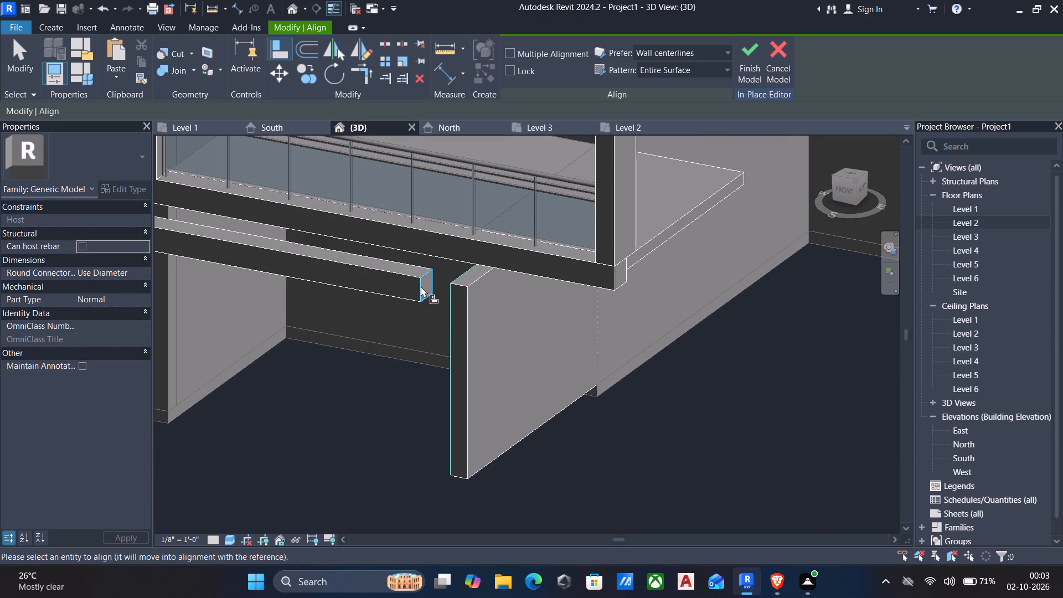
pyautogui.click(422, 286)
# Examine the junction of the facade band and side panel from the front, the side and below.
pyautogui.keyDown('shift'); pyautogui.moveTo(384, 333); pyautogui.dragTo(408, 327, button='middle'); pyautogui.keyUp('shift')
pyautogui.scroll(-4, 411, 326)
pyautogui.keyDown('shift'); pyautogui.moveTo(412, 334); pyautogui.dragTo(388, 336, button='middle'); pyautogui.keyUp('shift')
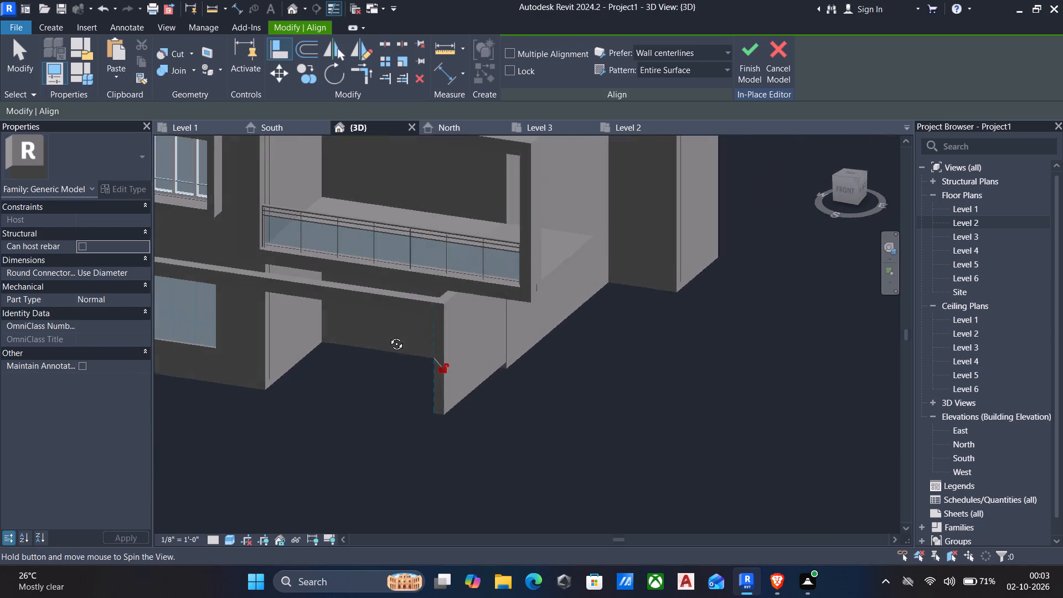
pyautogui.keyDown('shift'); pyautogui.moveTo(388, 336); pyautogui.dragTo(531, 305, button='middle'); pyautogui.keyUp('shift')
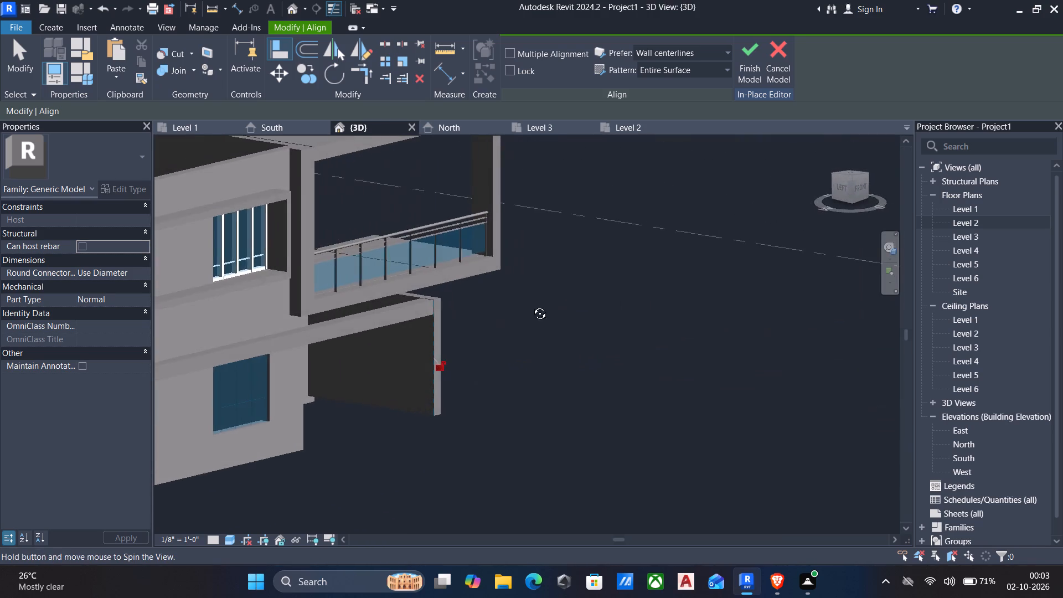
pyautogui.keyDown('shift'); pyautogui.moveTo(531, 305); pyautogui.dragTo(322, 304, button='middle'); pyautogui.keyUp('shift')
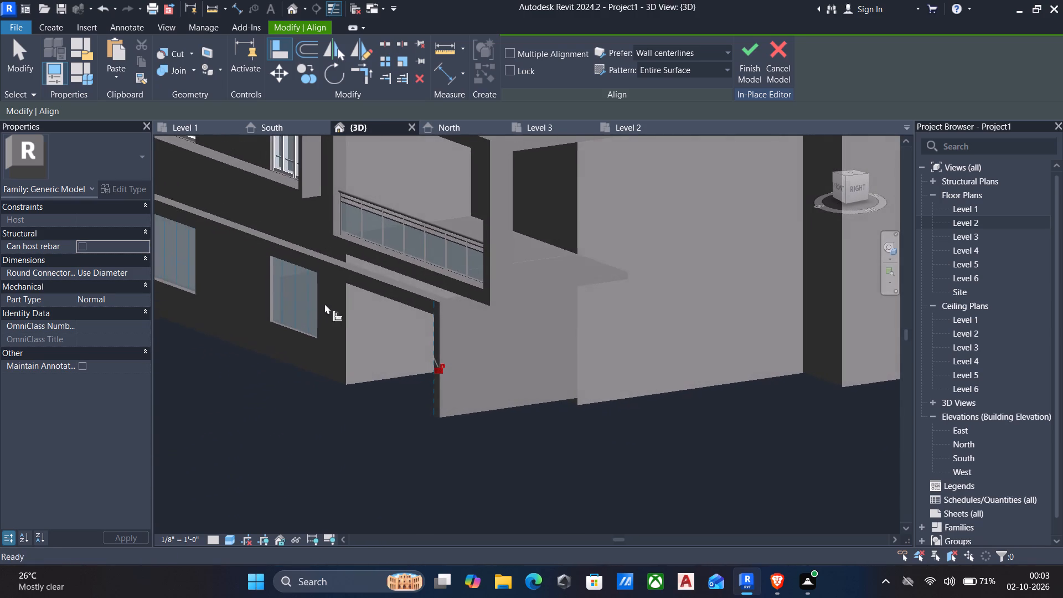
pyautogui.keyDown('shift'); pyautogui.moveTo(347, 321); pyautogui.dragTo(429, 329, button='middle'); pyautogui.keyUp('shift')
pyautogui.scroll(2, 416, 286)
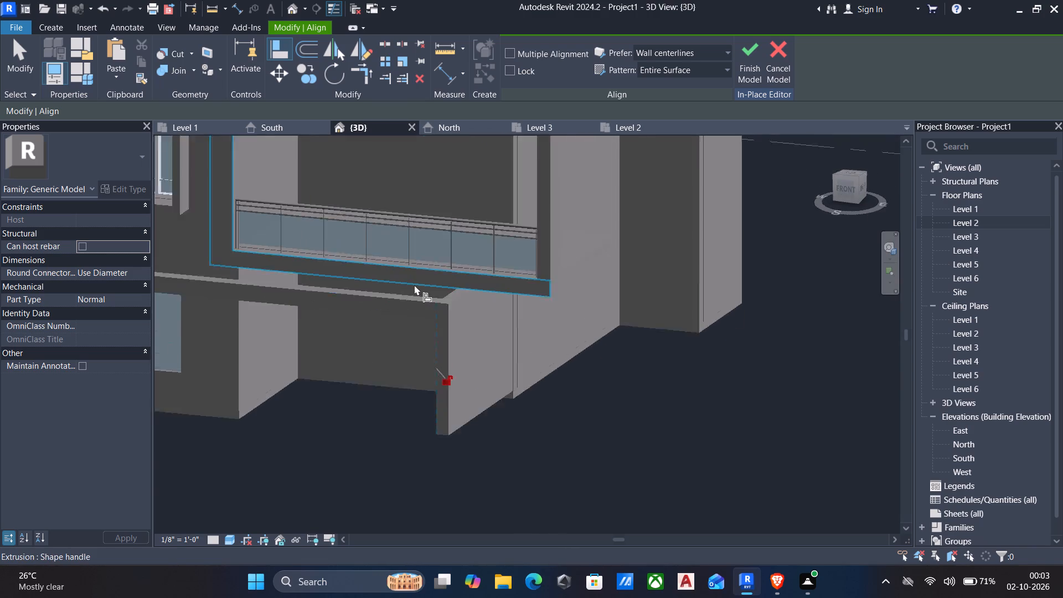
pyautogui.scroll(2, 414, 285)
pyautogui.keyDown('shift'); pyautogui.moveTo(456, 324); pyautogui.dragTo(371, 229, button='middle'); pyautogui.keyUp('shift')
pyautogui.keyDown('shift'); pyautogui.scroll(1, 445, 328); pyautogui.keyUp('shift')
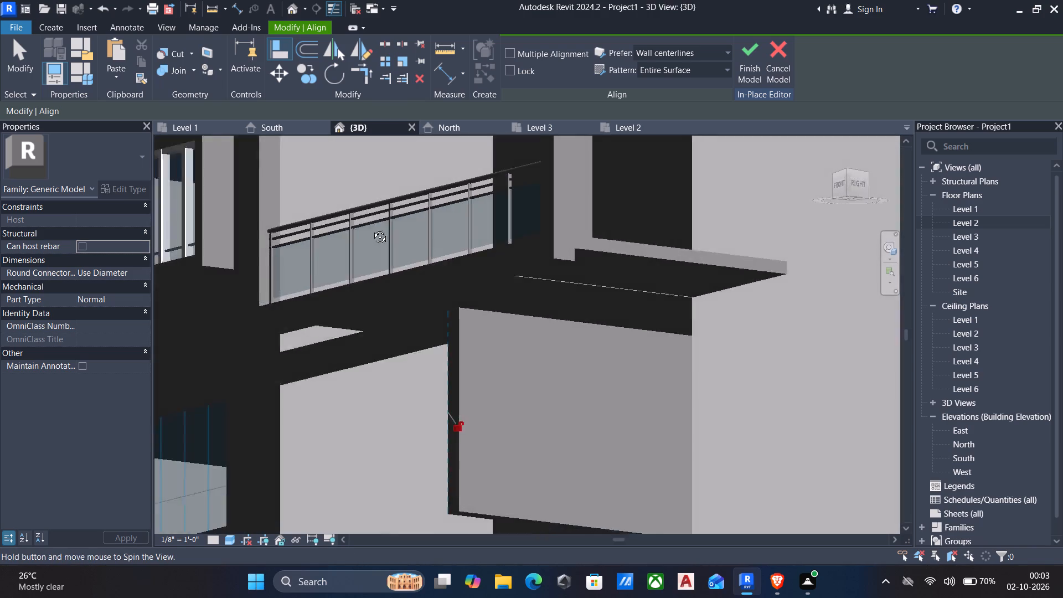
pyautogui.keyDown('shift'); pyautogui.moveTo(371, 229); pyautogui.dragTo(334, 286, button='middle'); pyautogui.keyUp('shift')
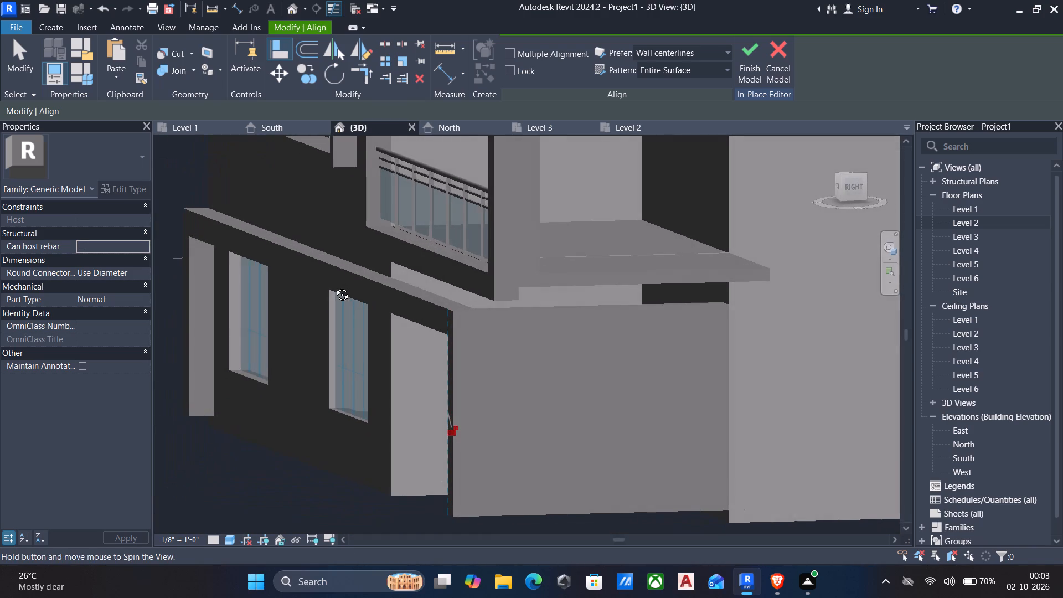
pyautogui.keyDown('shift'); pyautogui.moveTo(334, 286); pyautogui.dragTo(336, 288, button='middle'); pyautogui.keyUp('shift')
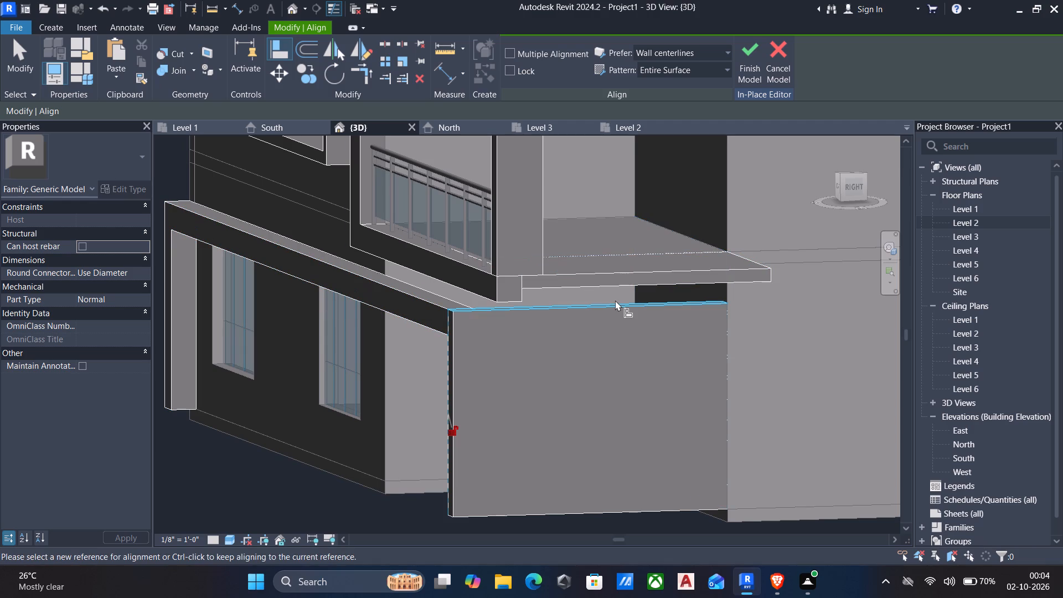
# Finish the in-place model of the facade band and side panel without saving the project.
pyautogui.press('Escape')
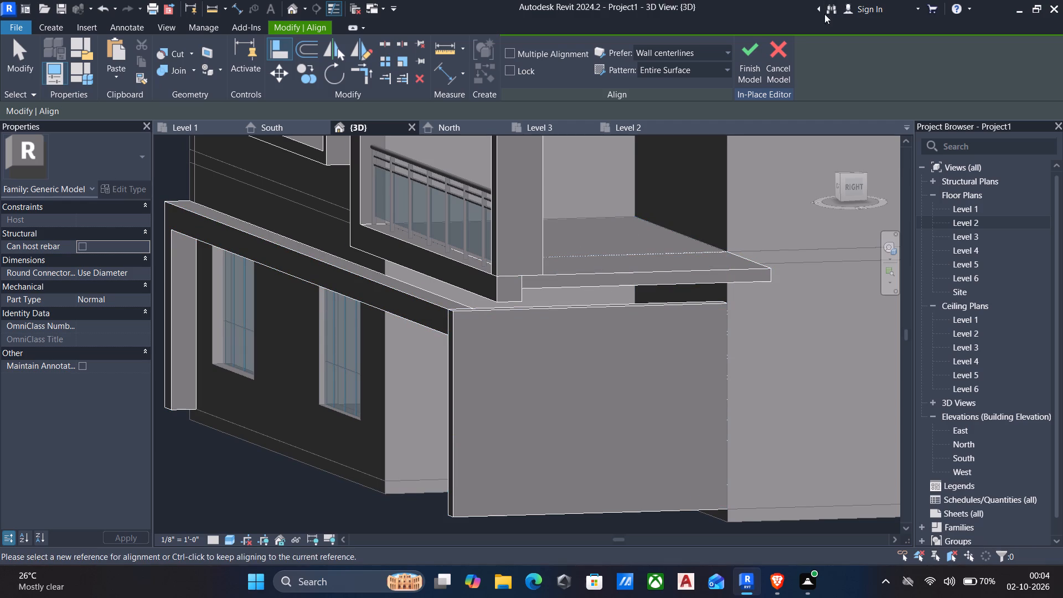
pyautogui.click(746, 44)
pyautogui.scroll(-2, 598, 293)
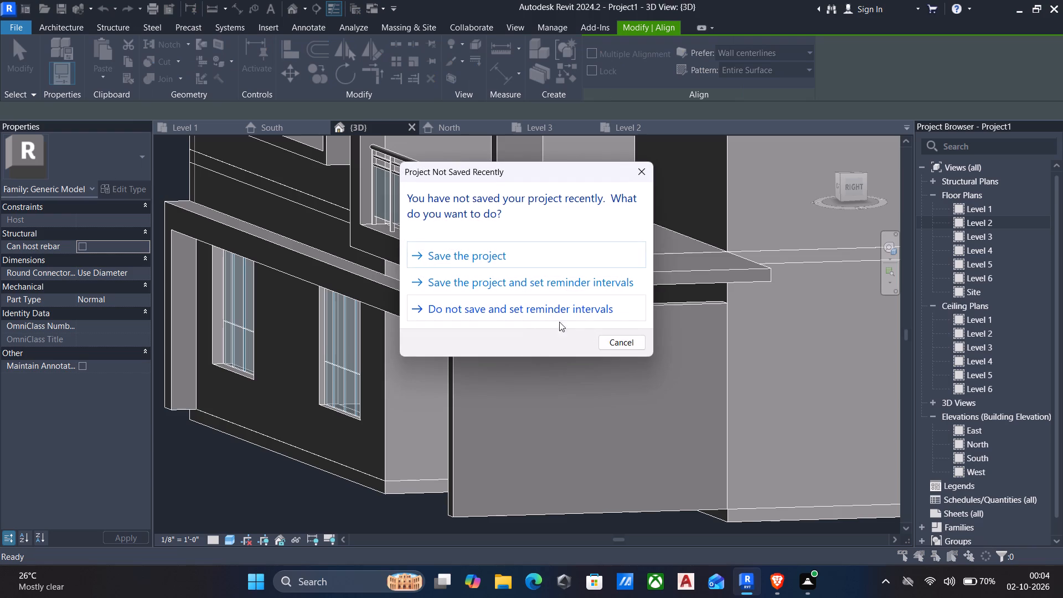
pyautogui.click(618, 345)
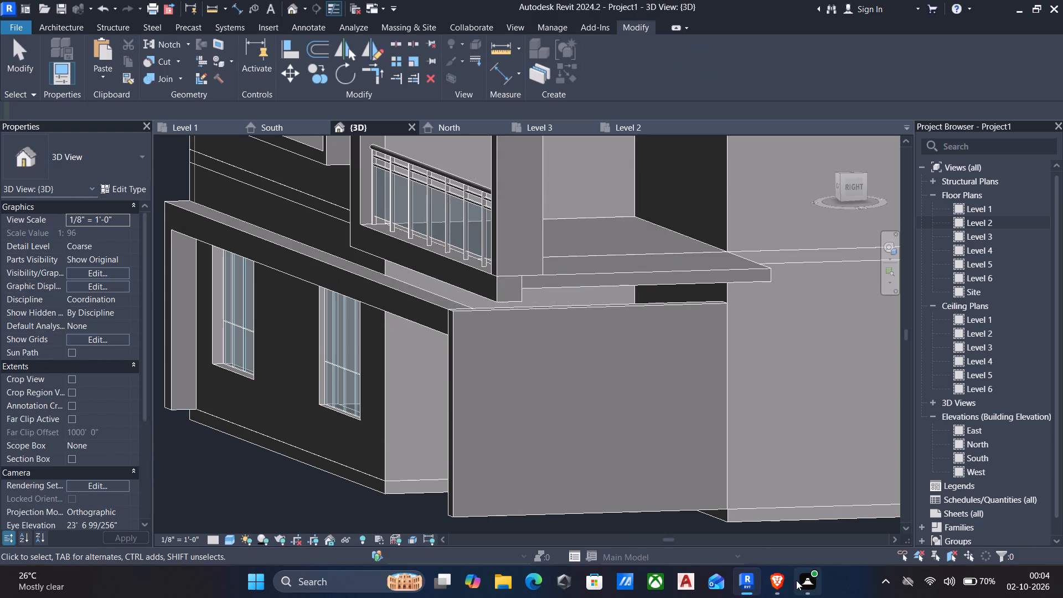
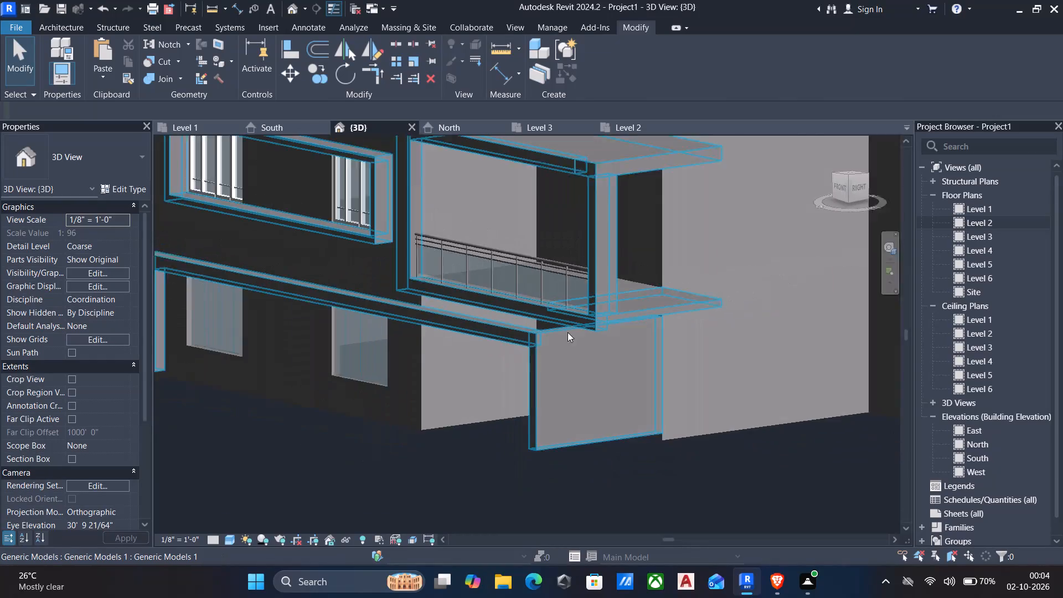
# Examine the completed facade band and side panel together with the upper-floor frames and balcony from several zoom levels.
pyautogui.scroll(-1, 508, 323)
pyautogui.keyDown('shift'); pyautogui.moveTo(489, 322); pyautogui.dragTo(533, 329, button='middle'); pyautogui.keyUp('shift')
pyautogui.scroll(-2, 533, 328)
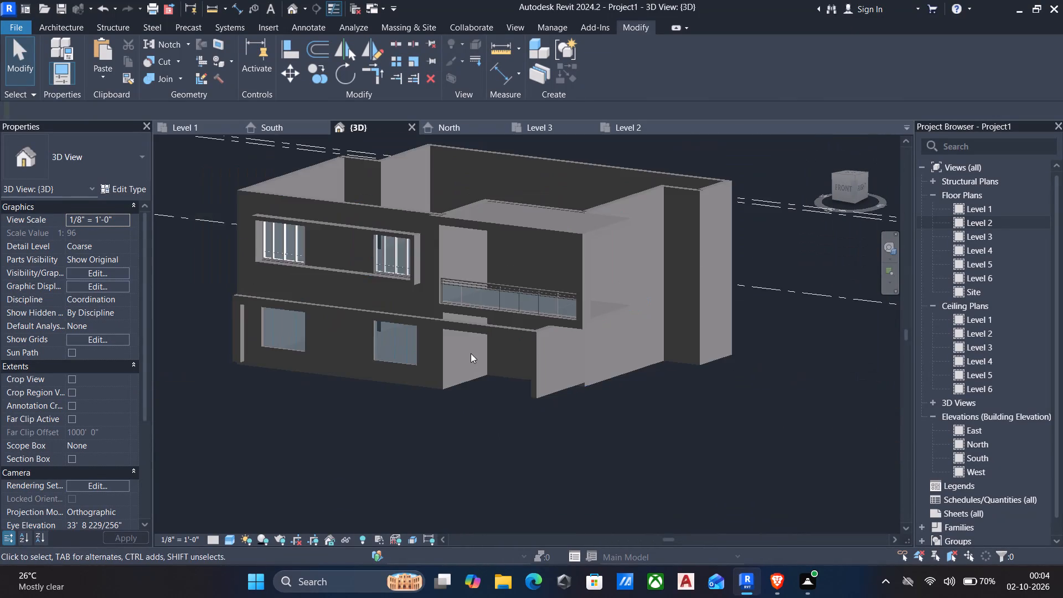
pyautogui.keyDown('shift'); pyautogui.moveTo(468, 353); pyautogui.dragTo(500, 351, button='middle'); pyautogui.keyUp('shift')
pyautogui.scroll(3, 463, 379)
pyautogui.keyDown('shift'); pyautogui.moveTo(468, 380); pyautogui.dragTo(482, 383, button='middle'); pyautogui.keyUp('shift')
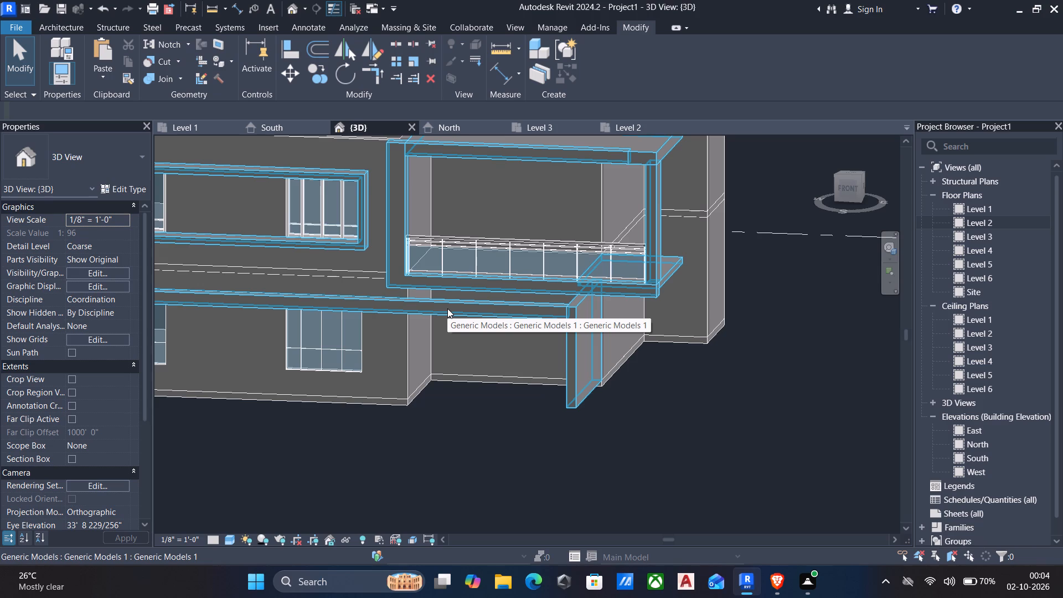
pyautogui.scroll(3, 447, 308)
pyautogui.scroll(-4, 447, 308)
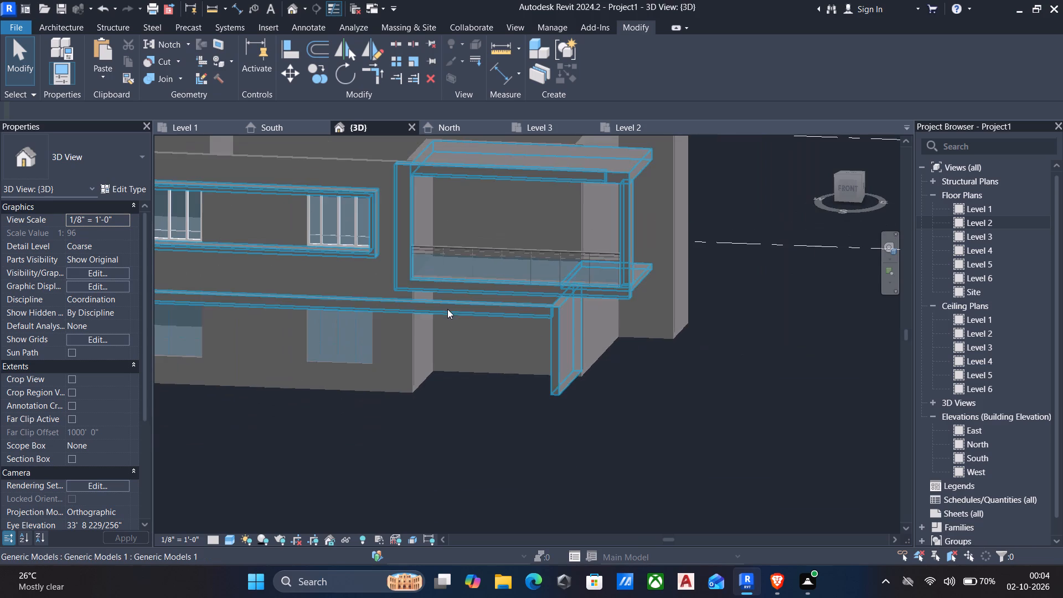
pyautogui.scroll(3, 458, 308)
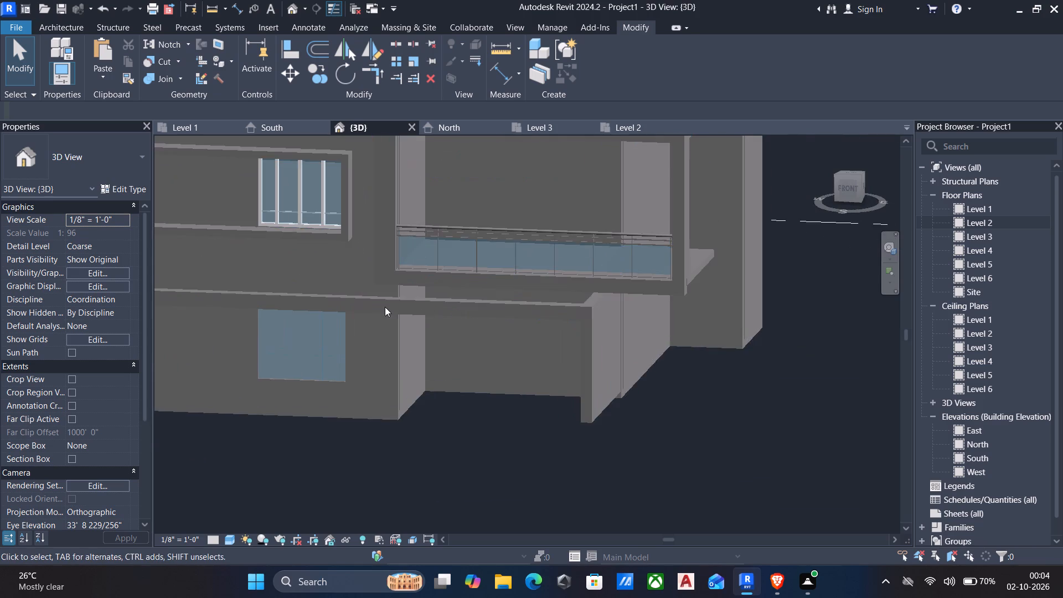
pyautogui.scroll(4, 377, 307)
pyautogui.scroll(-3, 371, 313)
pyautogui.scroll(-1, 483, 343)
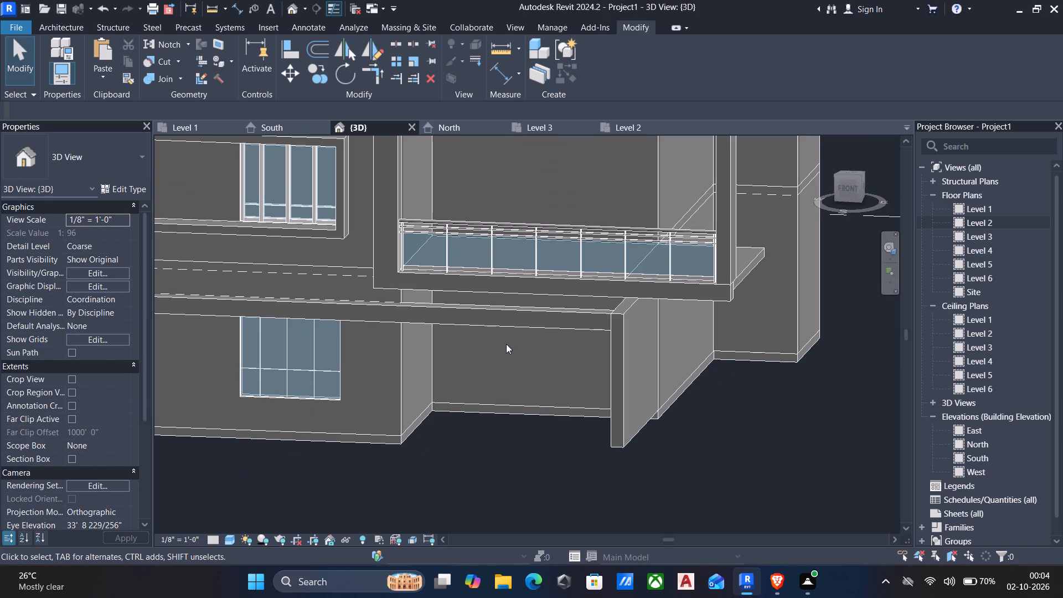
pyautogui.scroll(-4, 517, 360)
pyautogui.moveTo(524, 394); pyautogui.dragTo(574, 425, button='middle')
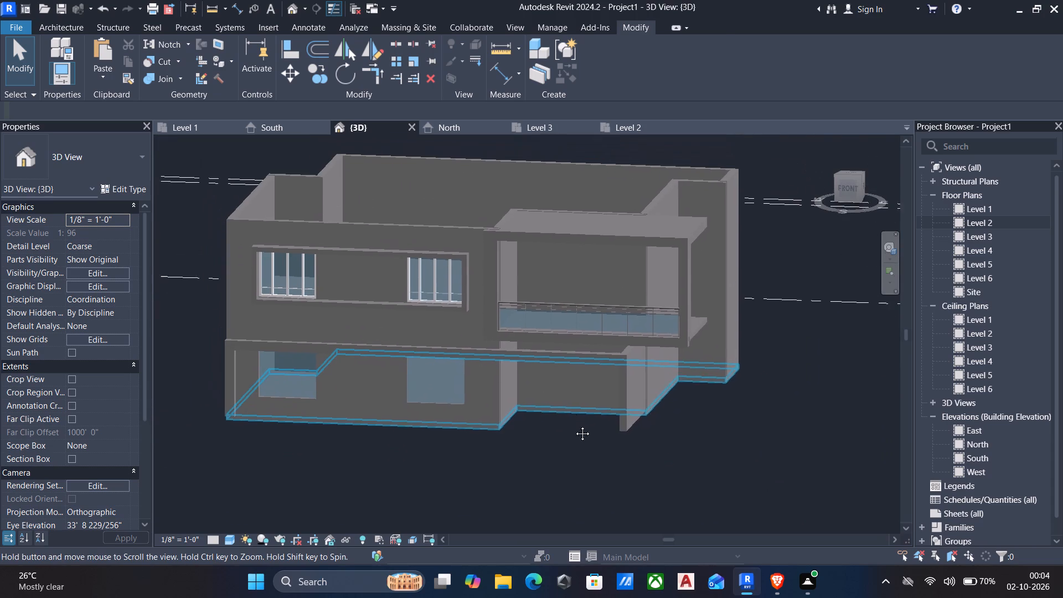
pyautogui.moveTo(574, 425); pyautogui.dragTo(589, 452, button='middle')
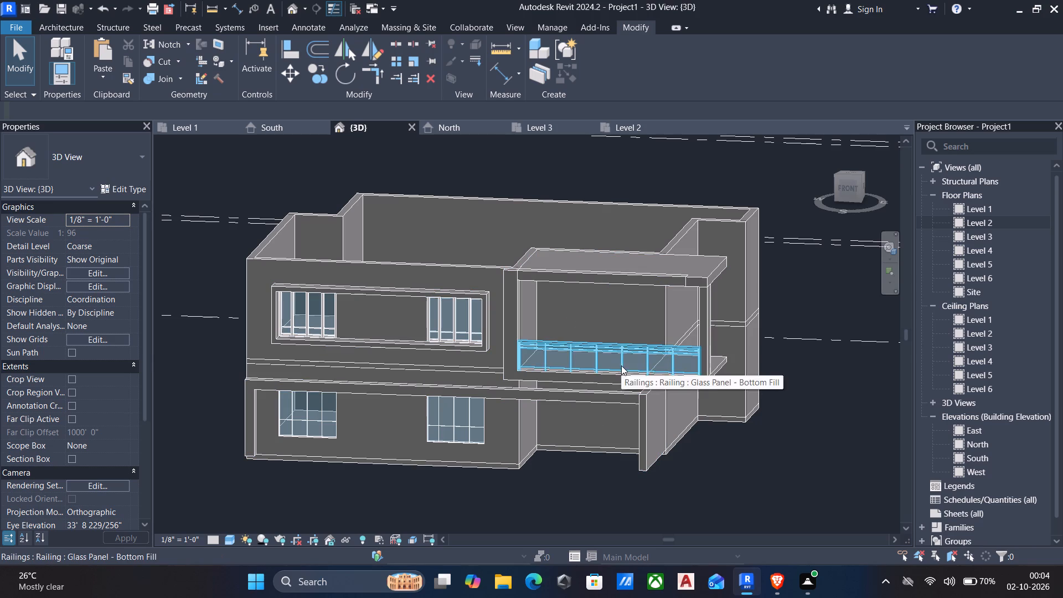
pyautogui.scroll(-1, 477, 364)
pyautogui.moveTo(483, 368); pyautogui.dragTo(504, 348, button='middle')
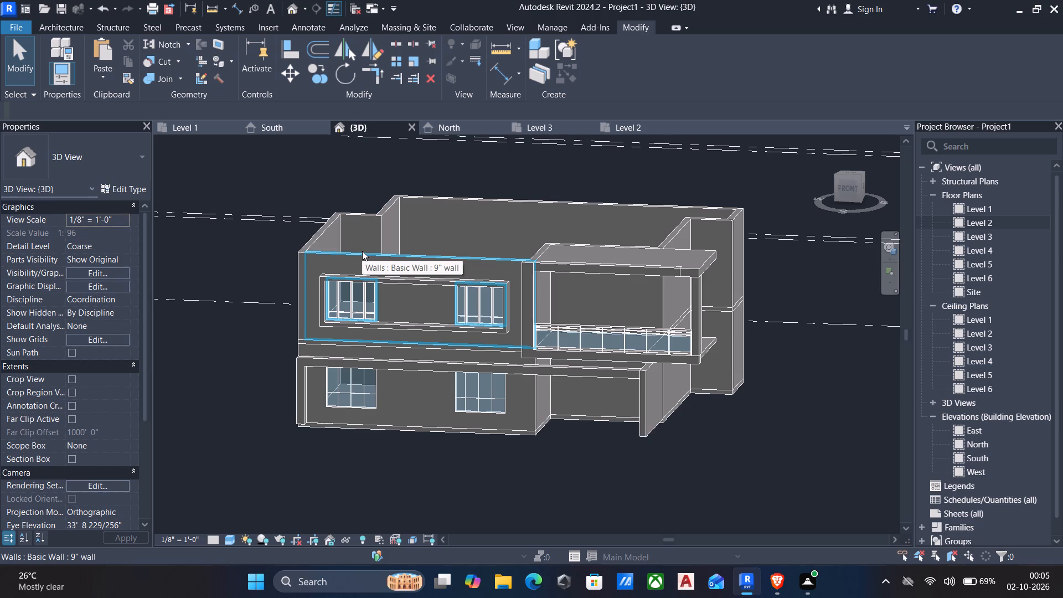
# Open the in-place generic model that frames the upper-floor windows for editing.
pyautogui.scroll(2, 352, 267)
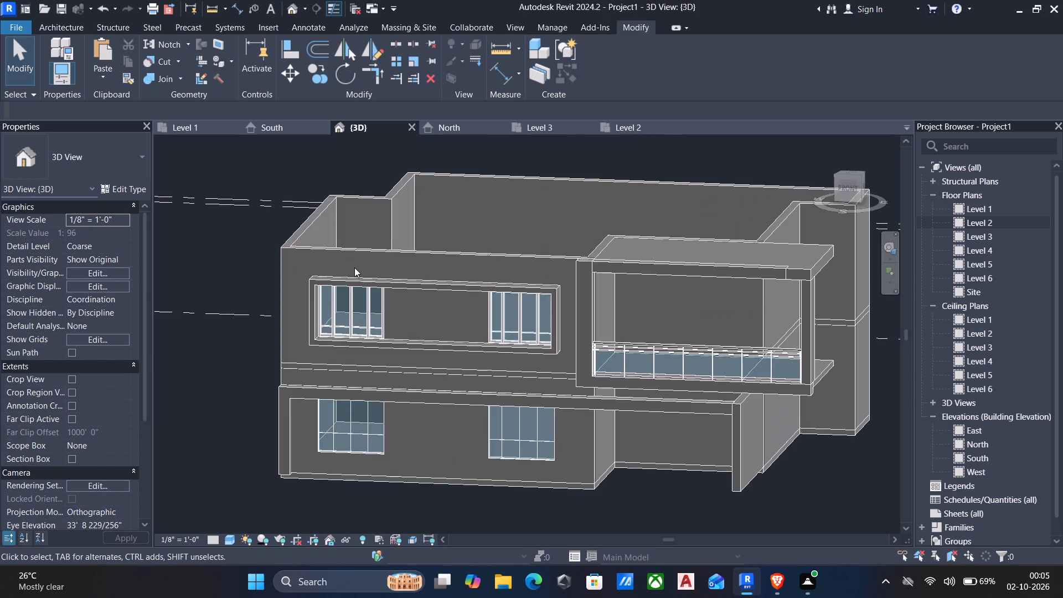
pyautogui.keyDown('shift'); pyautogui.moveTo(379, 288); pyautogui.dragTo(301, 328, button='middle'); pyautogui.keyUp('shift')
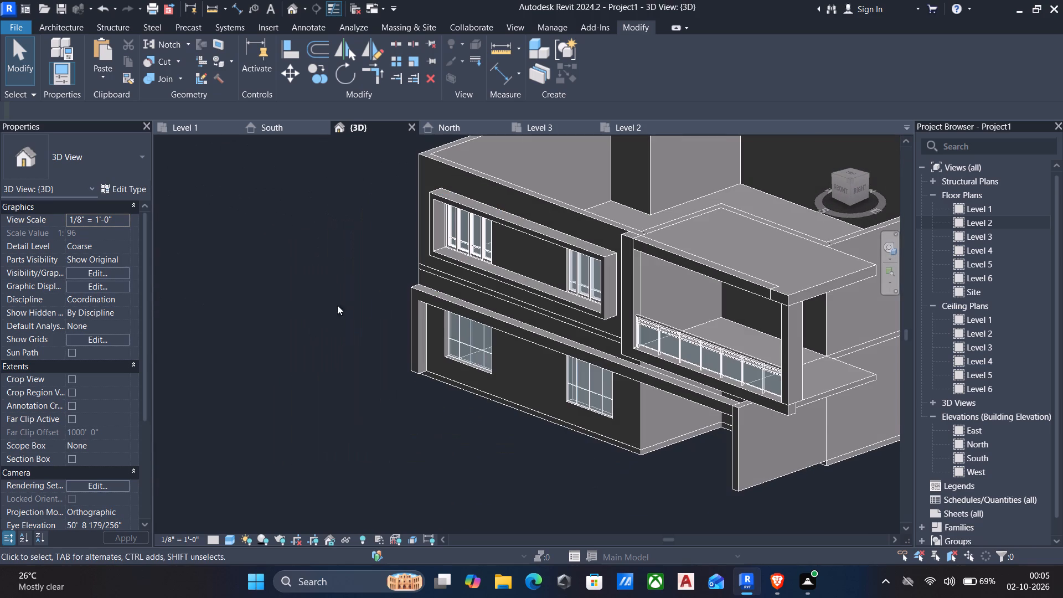
pyautogui.moveTo(479, 218); pyautogui.dragTo(443, 350, button='middle')
pyautogui.scroll(1, 443, 350)
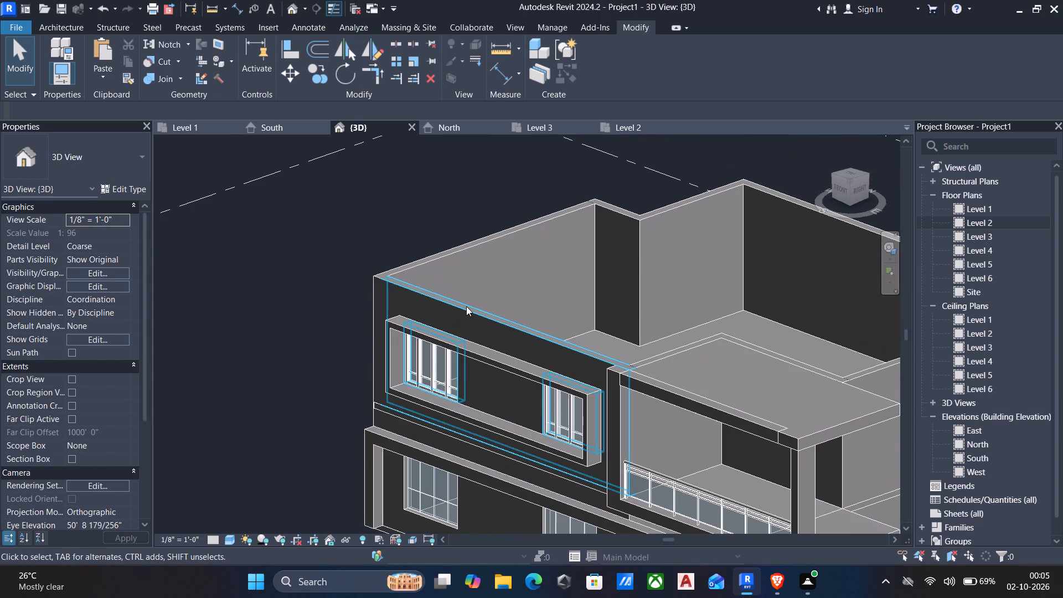
pyautogui.scroll(3, 466, 306)
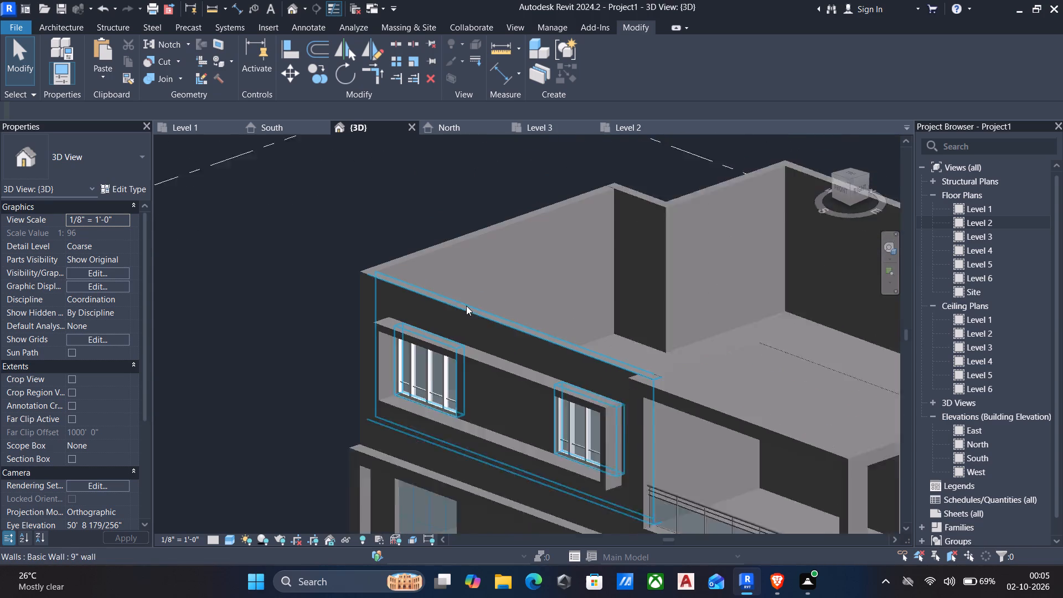
pyautogui.scroll(1, 466, 306)
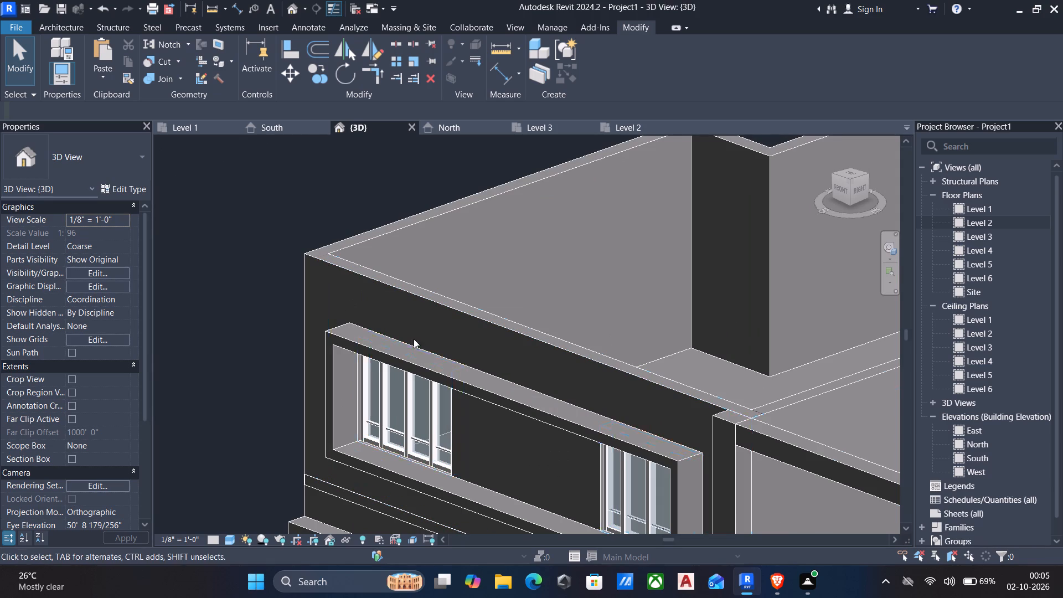
pyautogui.click(451, 384)
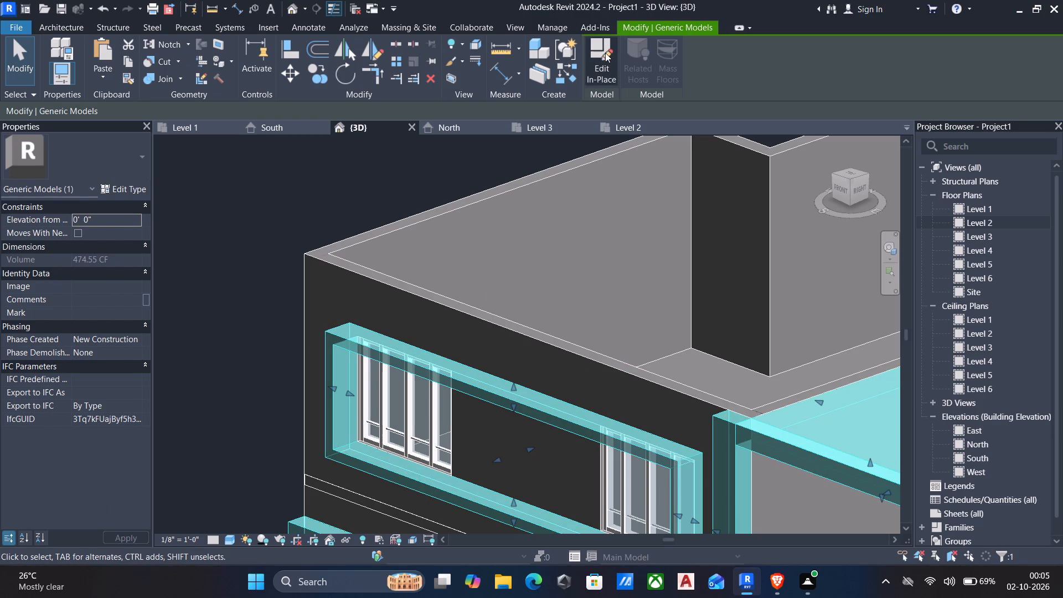
pyautogui.click(605, 53)
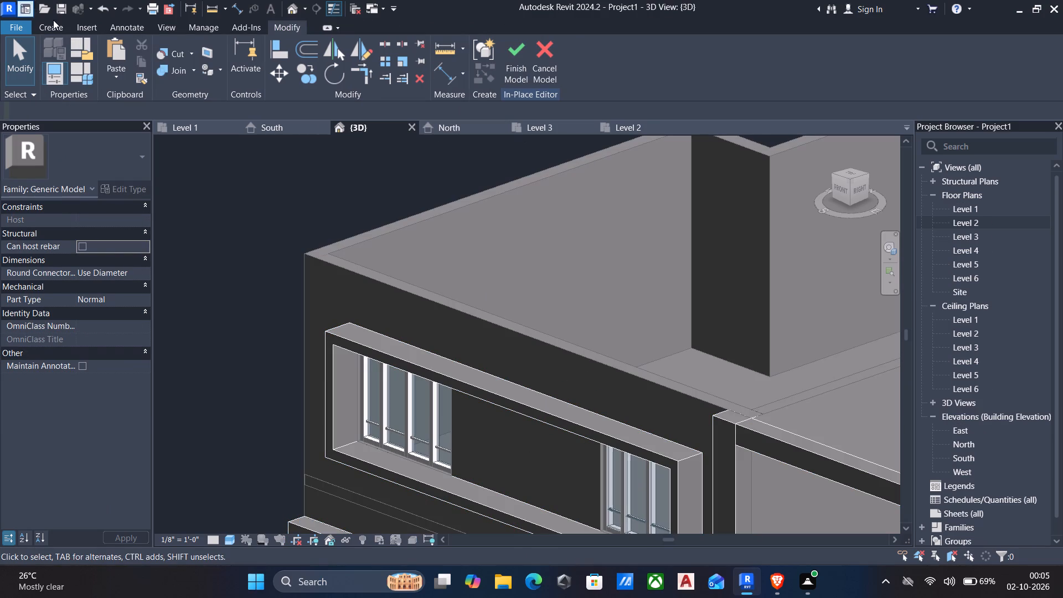
# Start a new solid extrusion with its work plane picked on the top of the upper-floor 9" side wall.
pyautogui.click(56, 26)
pyautogui.click(125, 53)
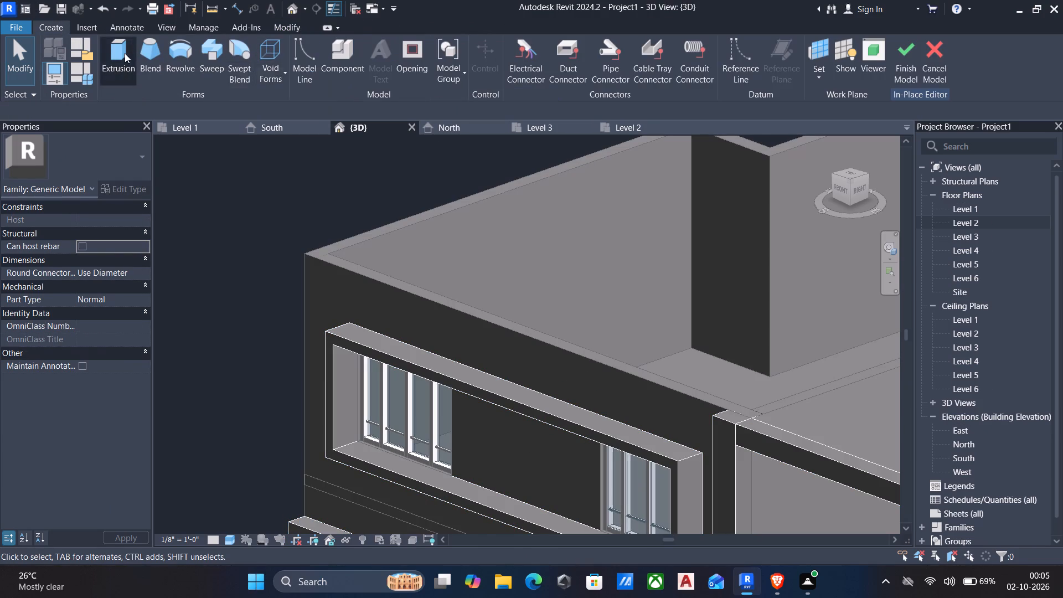
pyautogui.click(638, 89)
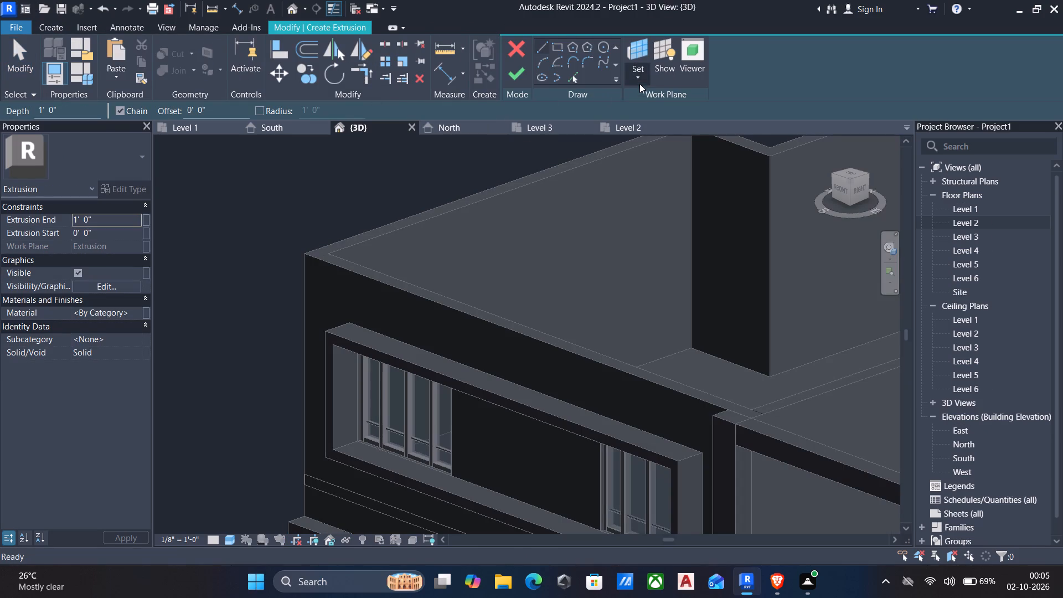
pyautogui.click(636, 80)
pyautogui.click(653, 130)
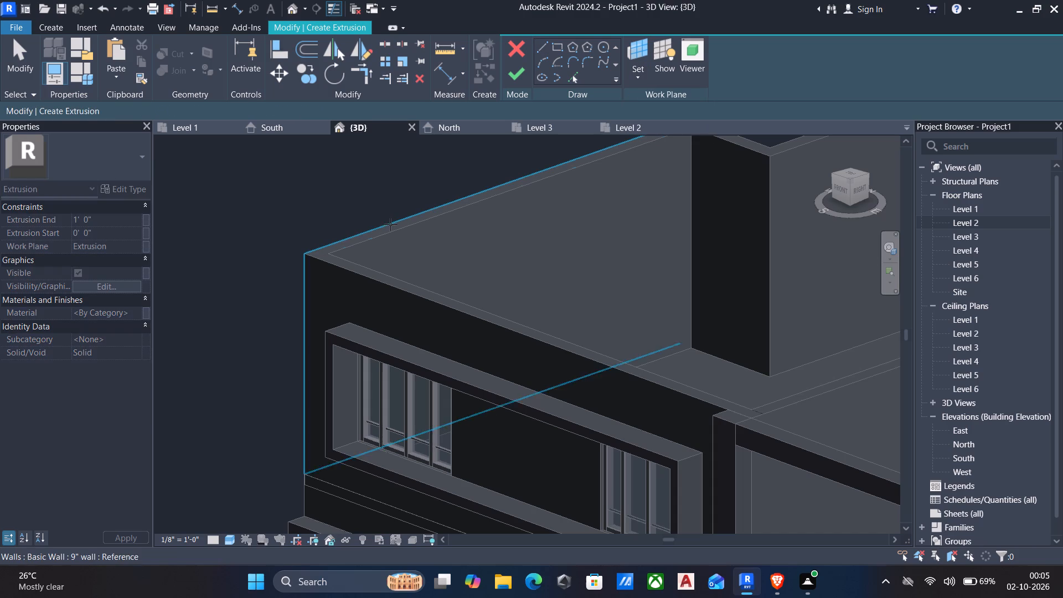
pyautogui.click(390, 225)
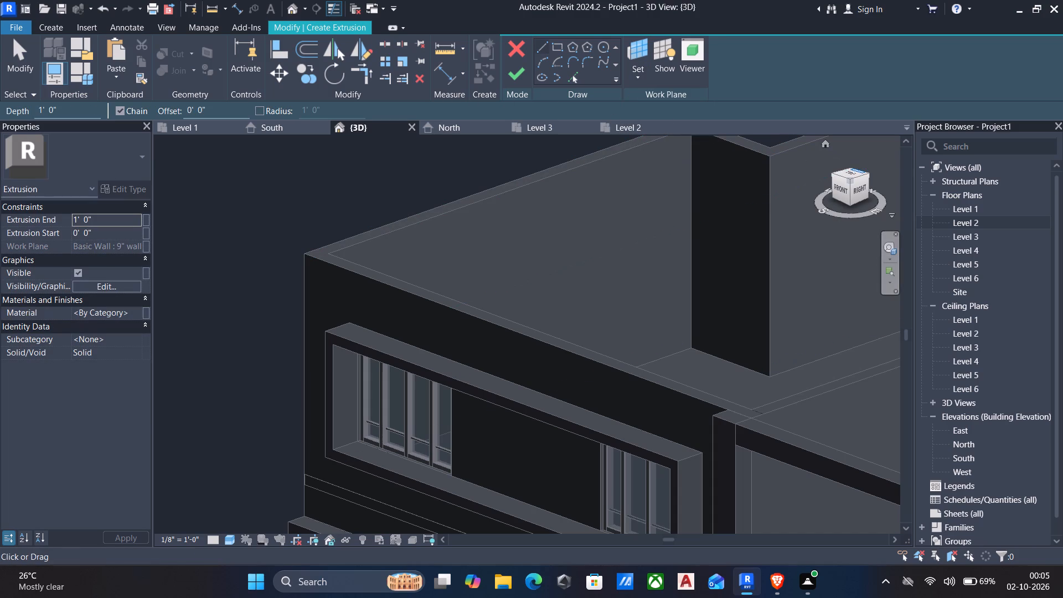
# Extrude a rectangle about 27' 10" by 23' 3 1/2" over the roof's southwest part, offset 4" inward from the outer wall edges, 1' 0" deep.
pyautogui.click(852, 172)
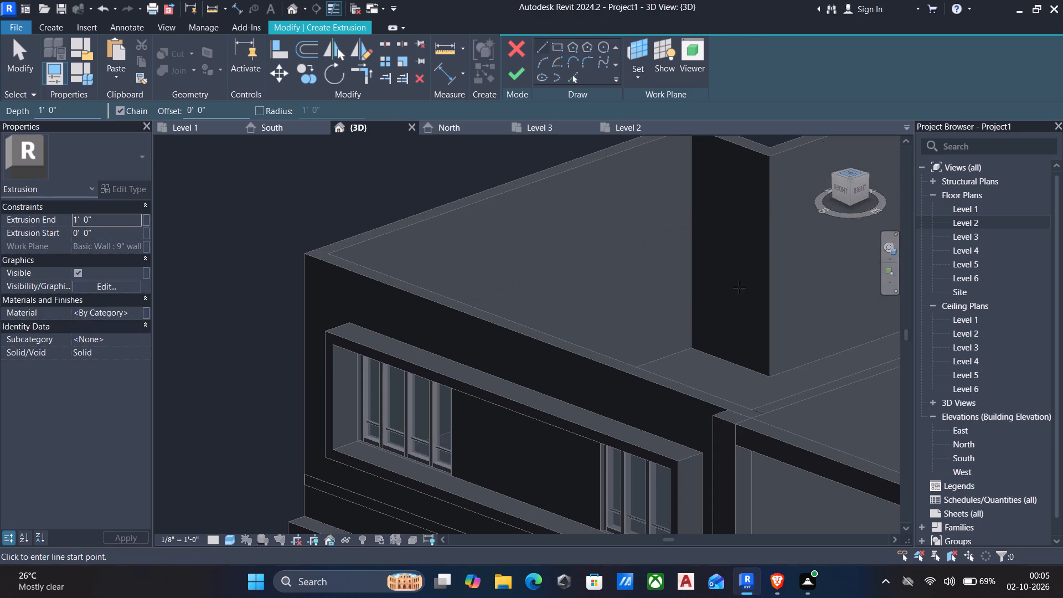
pyautogui.scroll(5, 576, 370)
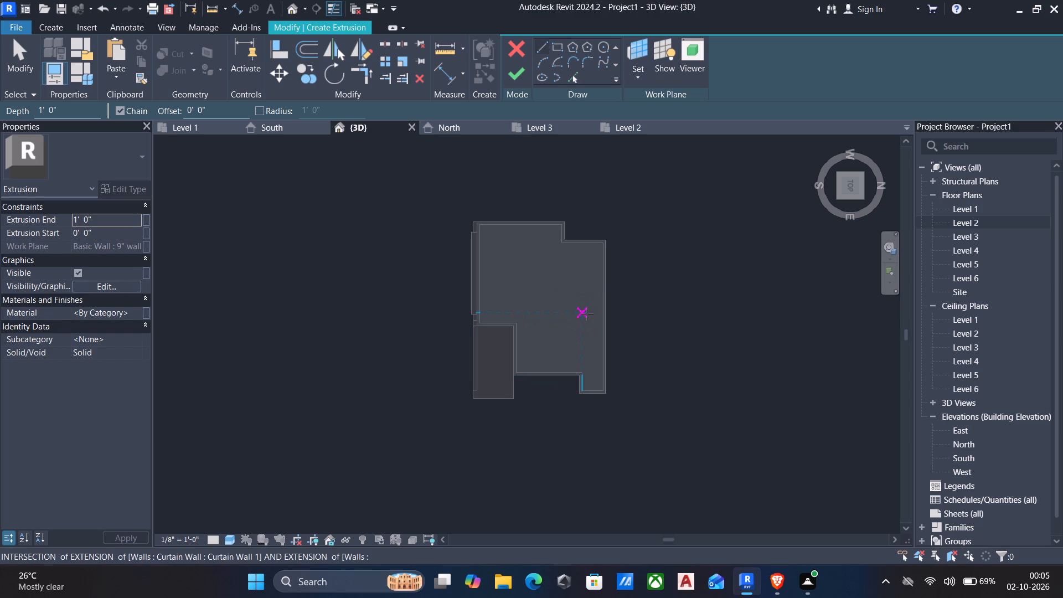
pyautogui.keyDown('shift'); pyautogui.moveTo(586, 316); pyautogui.dragTo(828, 283, button='middle'); pyautogui.keyUp('shift')
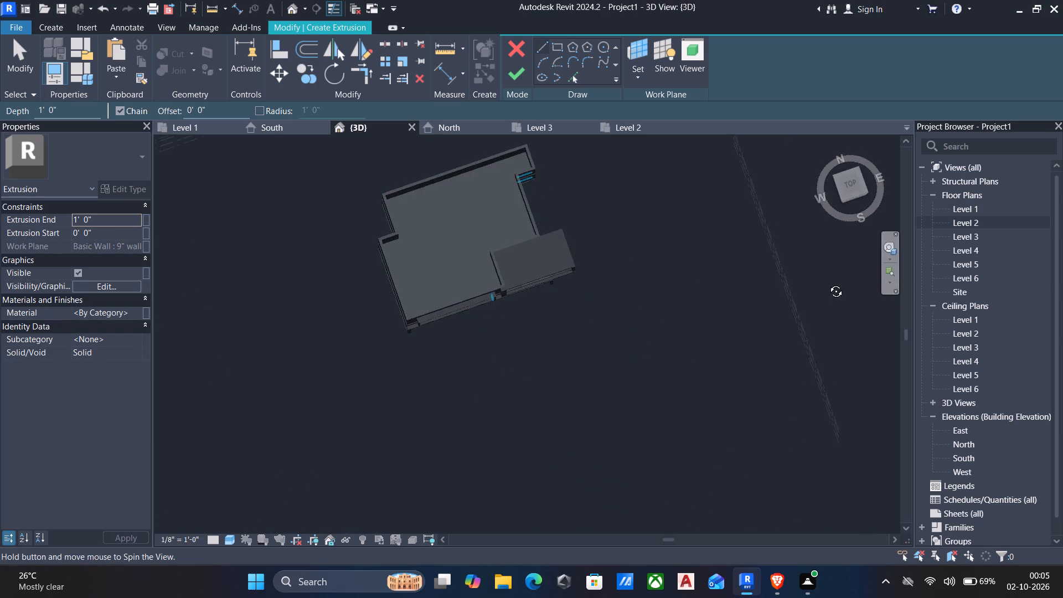
pyautogui.keyDown('shift'); pyautogui.moveTo(828, 283); pyautogui.dragTo(428, 198, button='middle'); pyautogui.keyUp('shift')
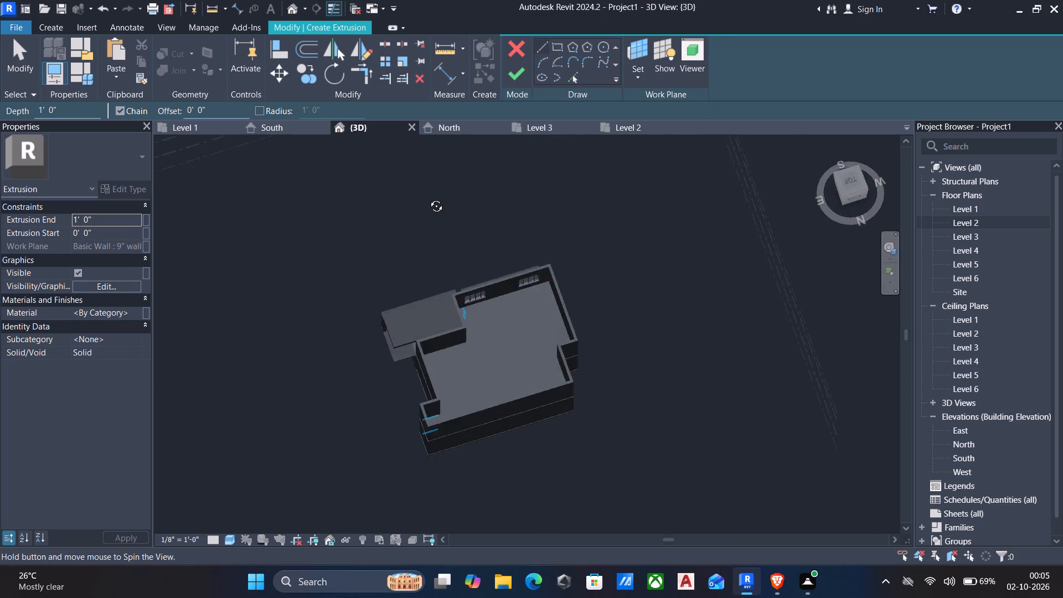
pyautogui.keyDown('shift'); pyautogui.moveTo(428, 198); pyautogui.dragTo(760, 2, button='middle'); pyautogui.keyUp('shift')
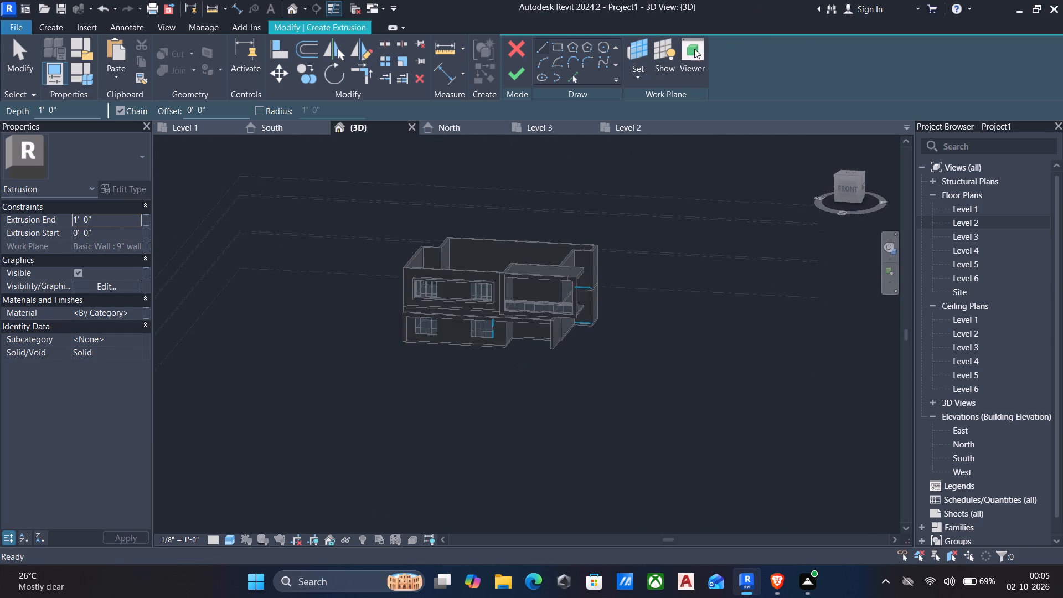
pyautogui.keyDown('shift'); pyautogui.scroll(1, 287, 458); pyautogui.keyUp('shift')
pyautogui.keyDown('shift'); pyautogui.moveTo(461, 301); pyautogui.dragTo(475, 365, button='middle'); pyautogui.keyUp('shift')
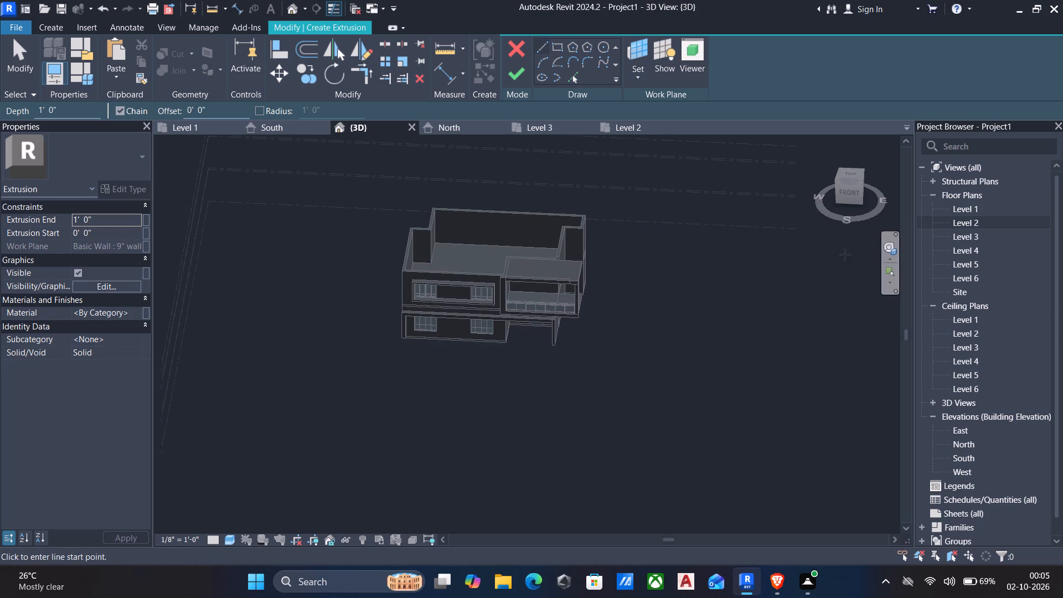
pyautogui.click(853, 174)
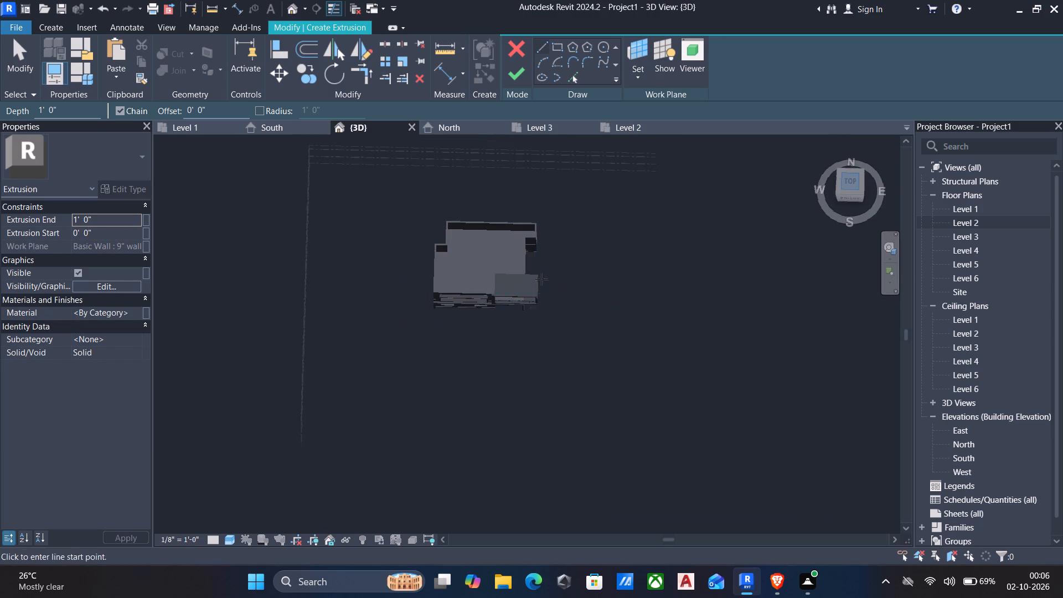
pyautogui.scroll(4, 528, 270)
pyautogui.scroll(6, 465, 305)
pyautogui.scroll(3, 462, 390)
pyautogui.scroll(-3, 455, 379)
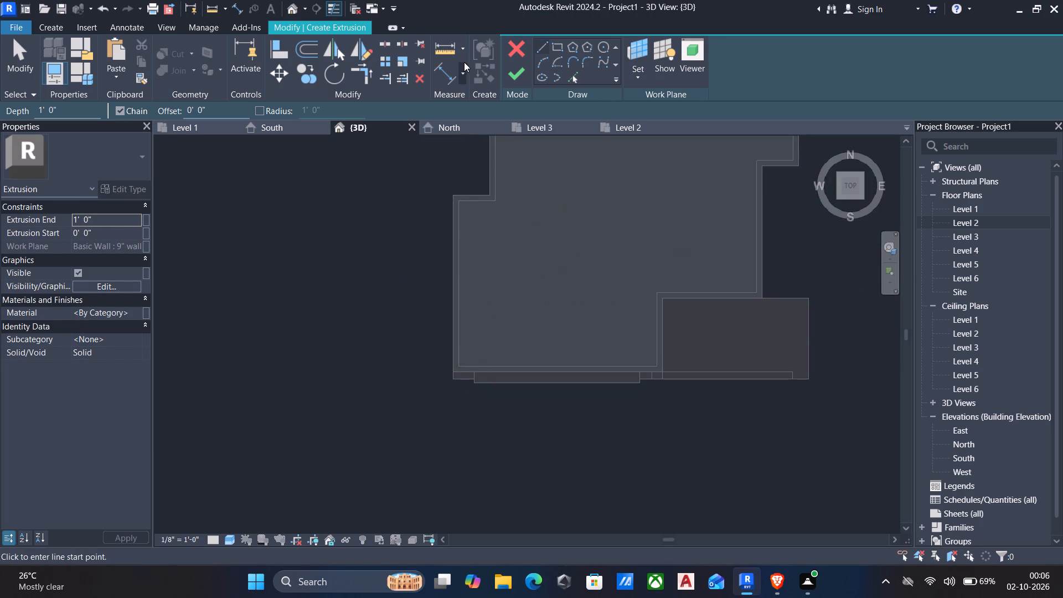
pyautogui.click(560, 48)
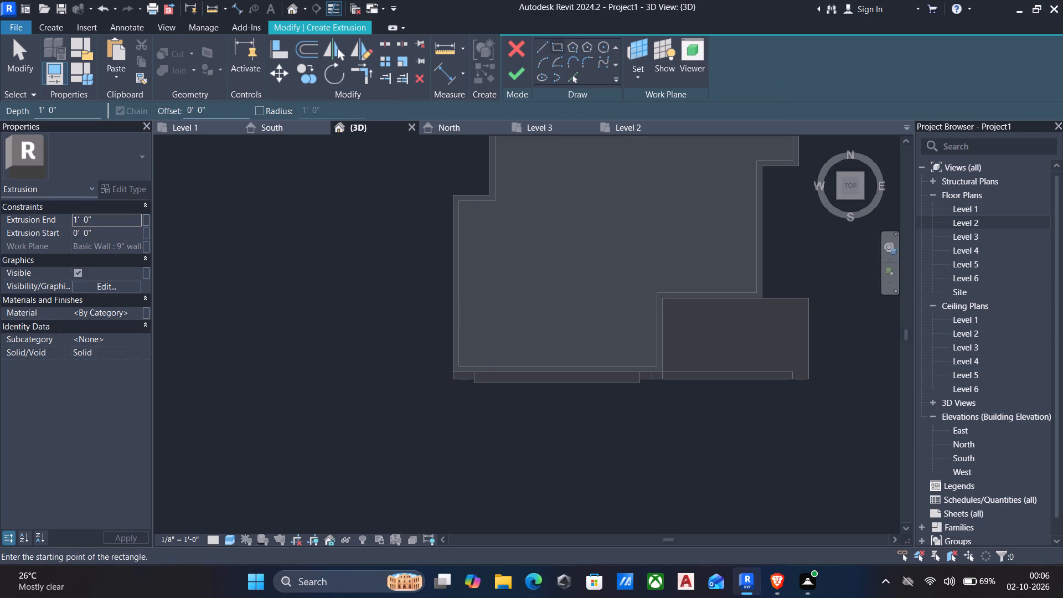
pyautogui.moveTo(215, 111); pyautogui.dragTo(27, 94)
pyautogui.write('4"')
pyautogui.press('Return')
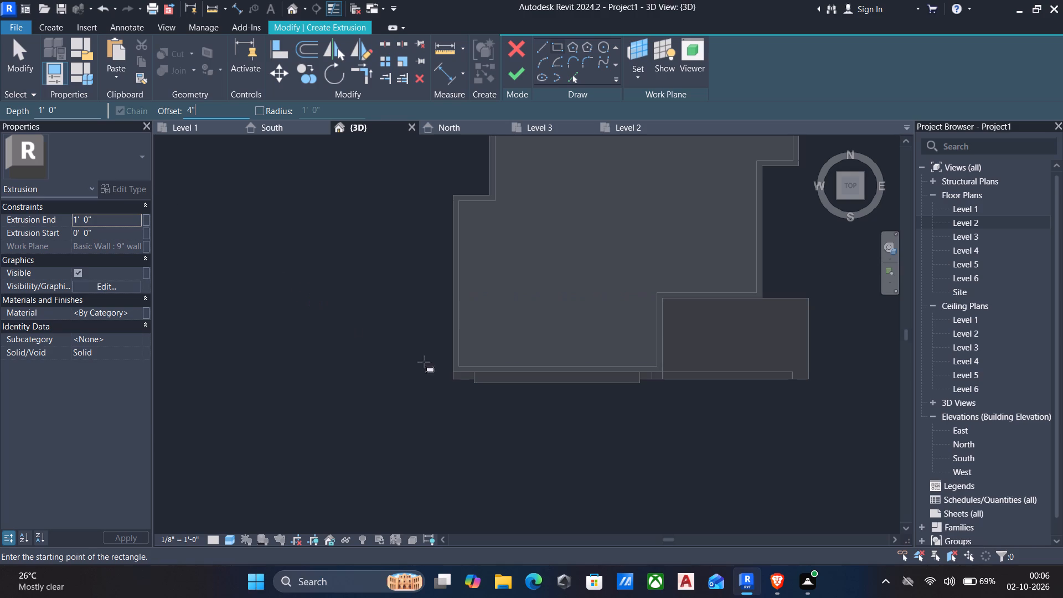
pyautogui.scroll(4, 456, 381)
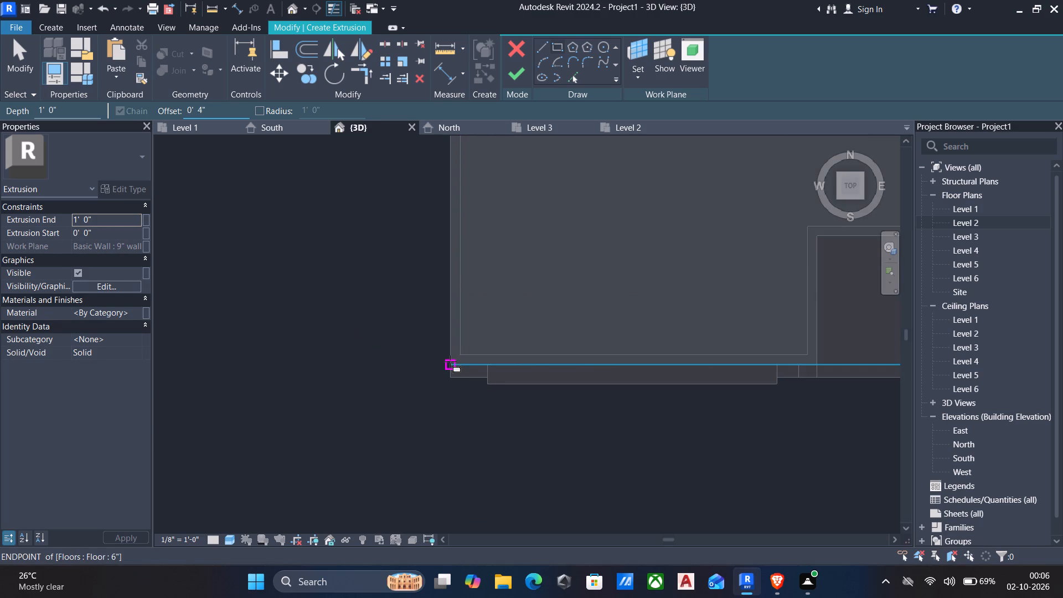
pyautogui.click(450, 362)
pyautogui.press('space')
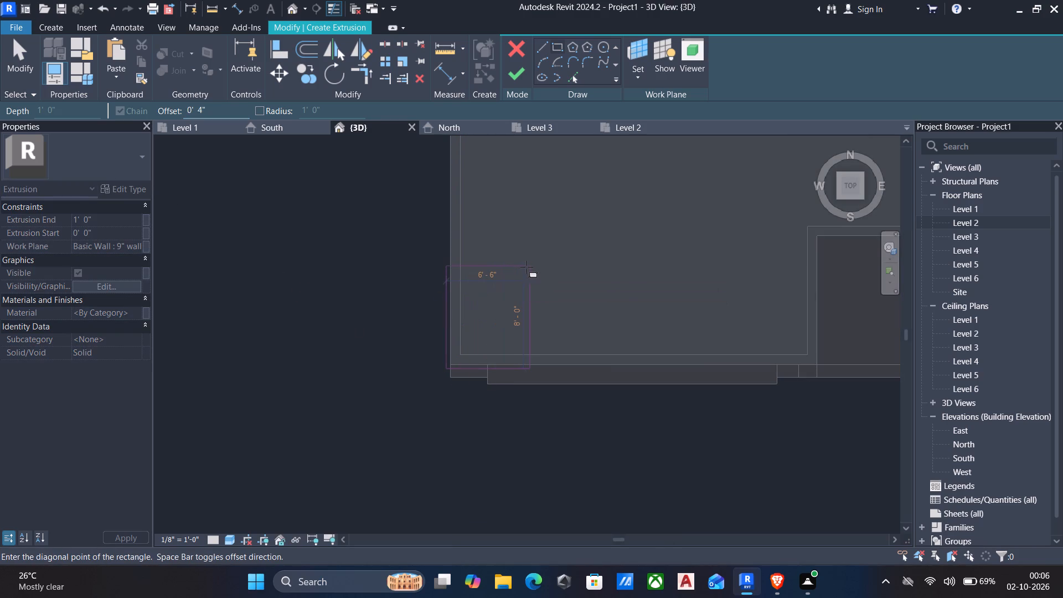
pyautogui.scroll(-1, 639, 197)
pyautogui.moveTo(646, 192); pyautogui.dragTo(623, 293, button='middle')
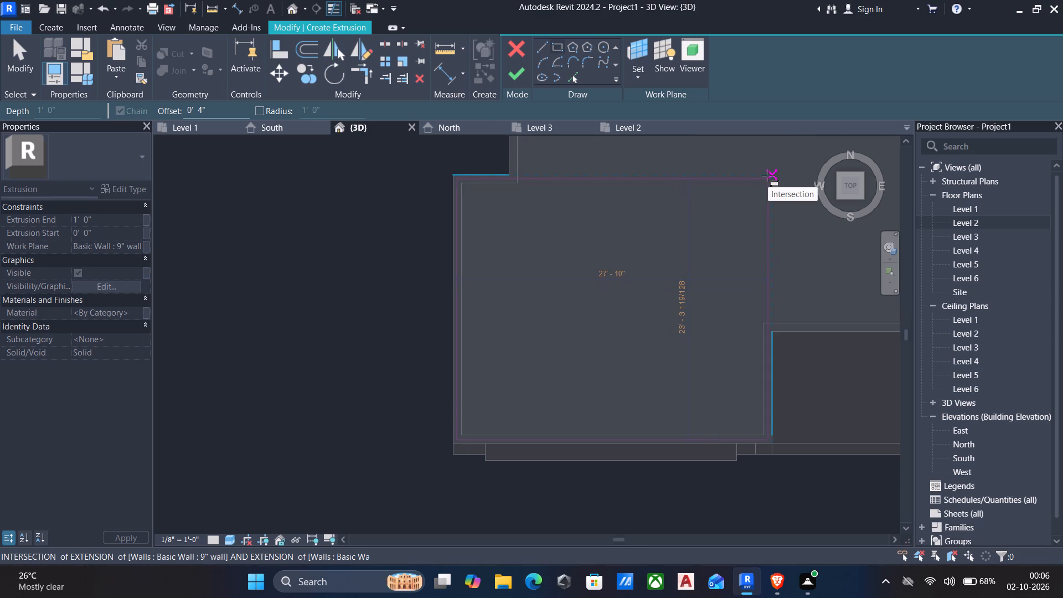
pyautogui.click(768, 176)
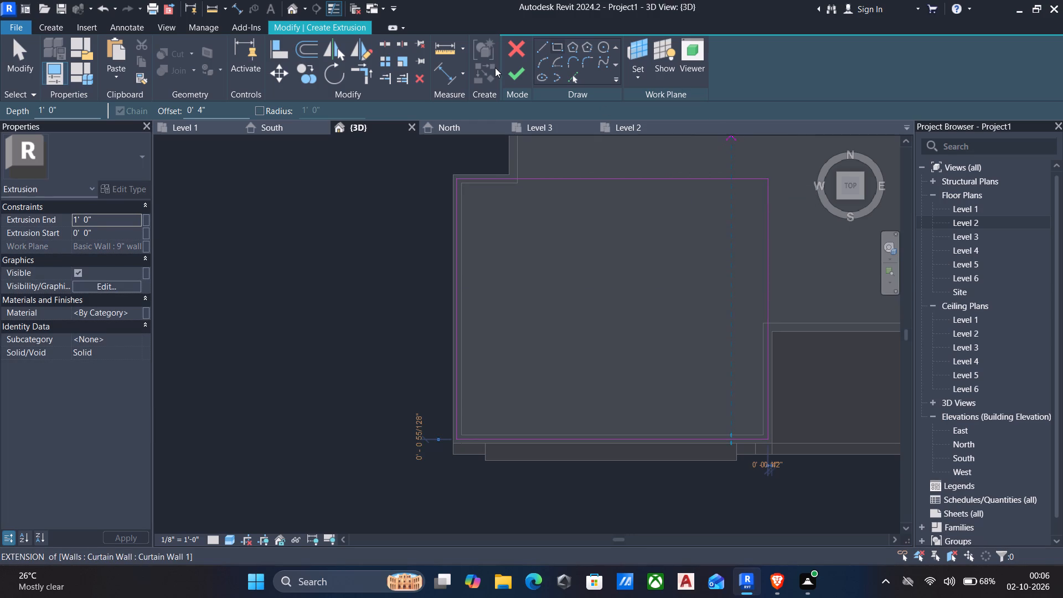
pyautogui.click(509, 69)
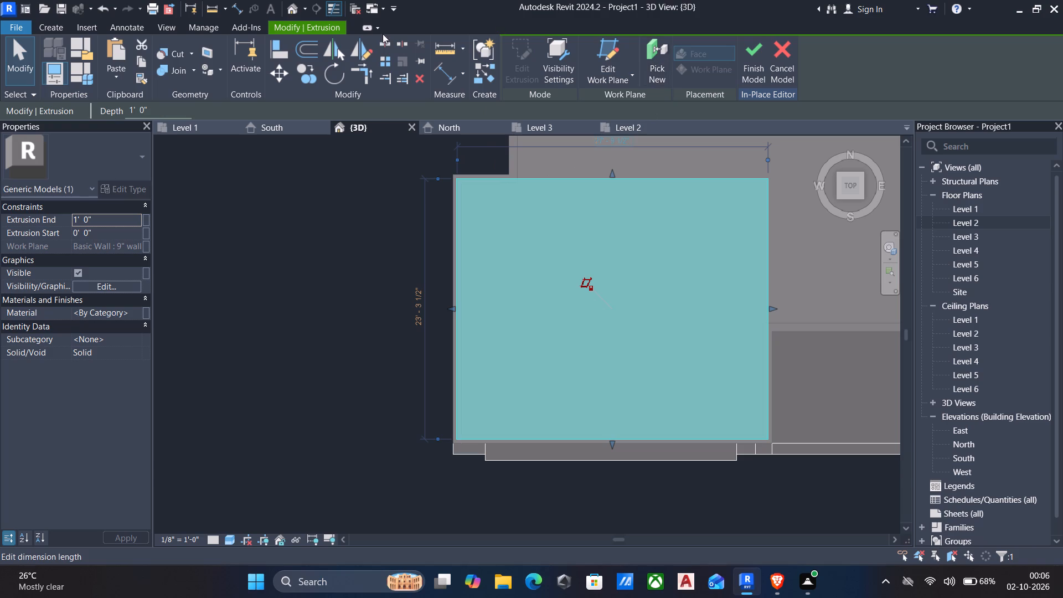
# Extrude a second rectangle on the top face of the roof extrusion, offset 6" inward from the corners, 1' 0" deep.
pyautogui.click(59, 29)
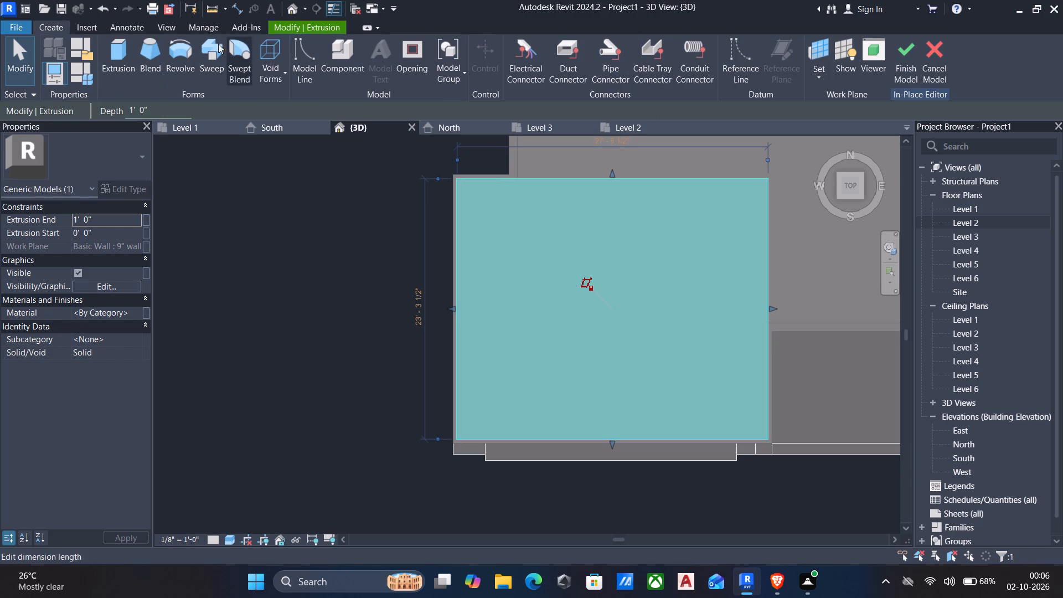
pyautogui.click(111, 59)
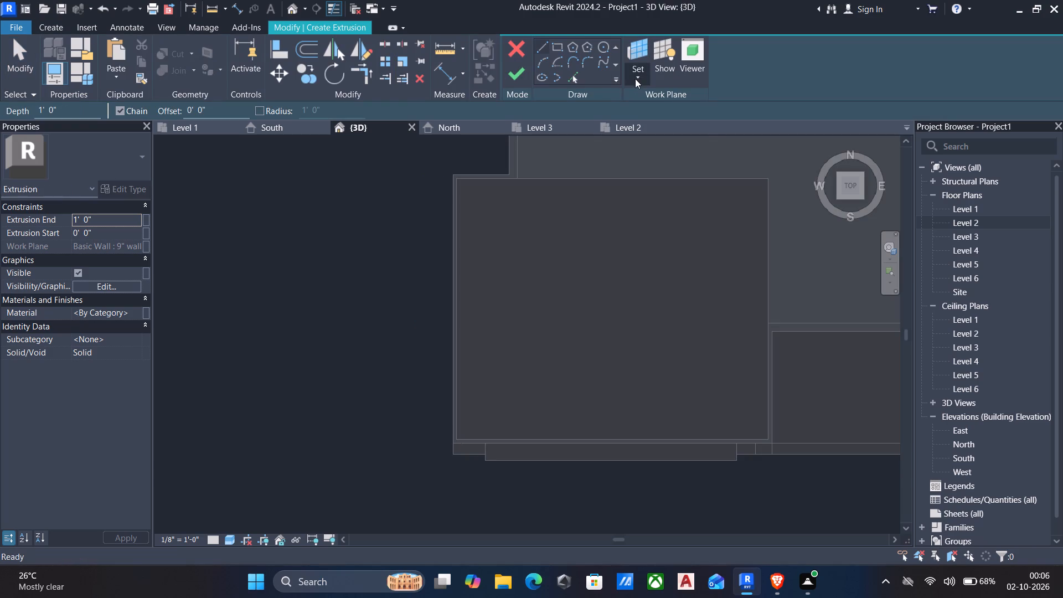
pyautogui.click(635, 78)
pyautogui.click(664, 131)
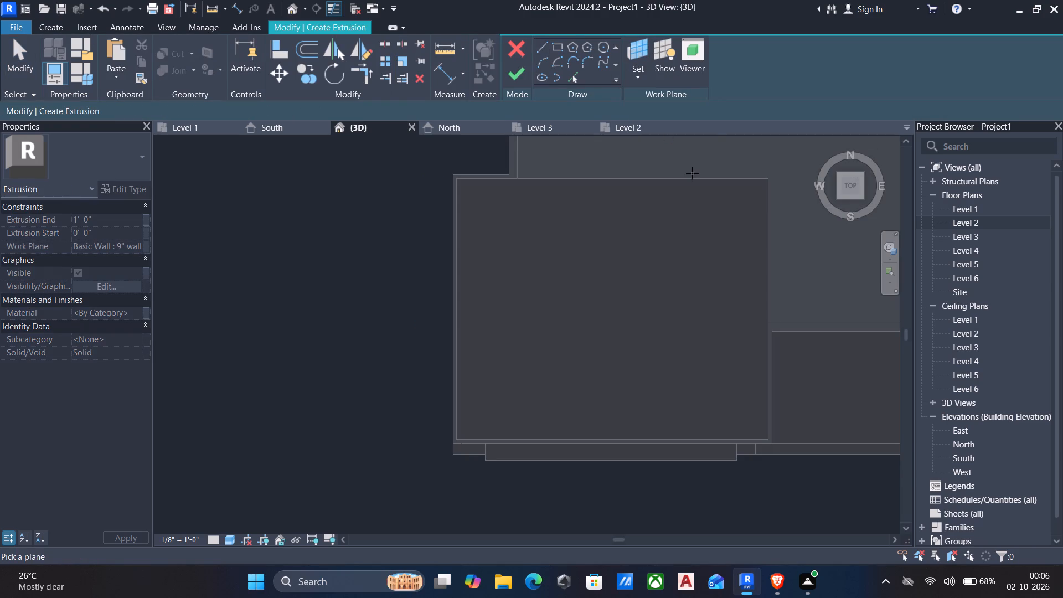
pyautogui.click(690, 183)
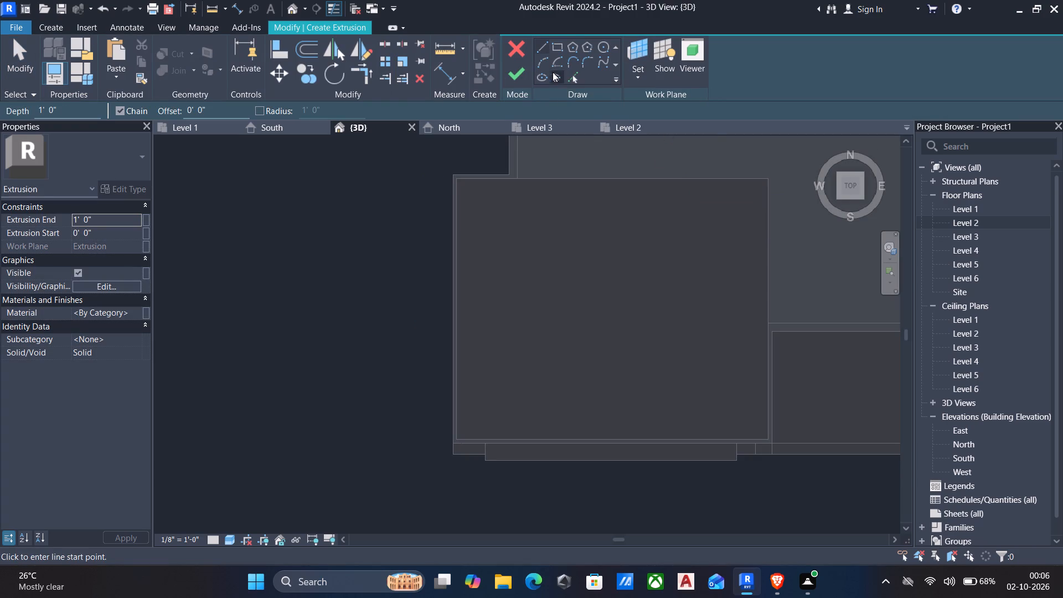
pyautogui.click(560, 52)
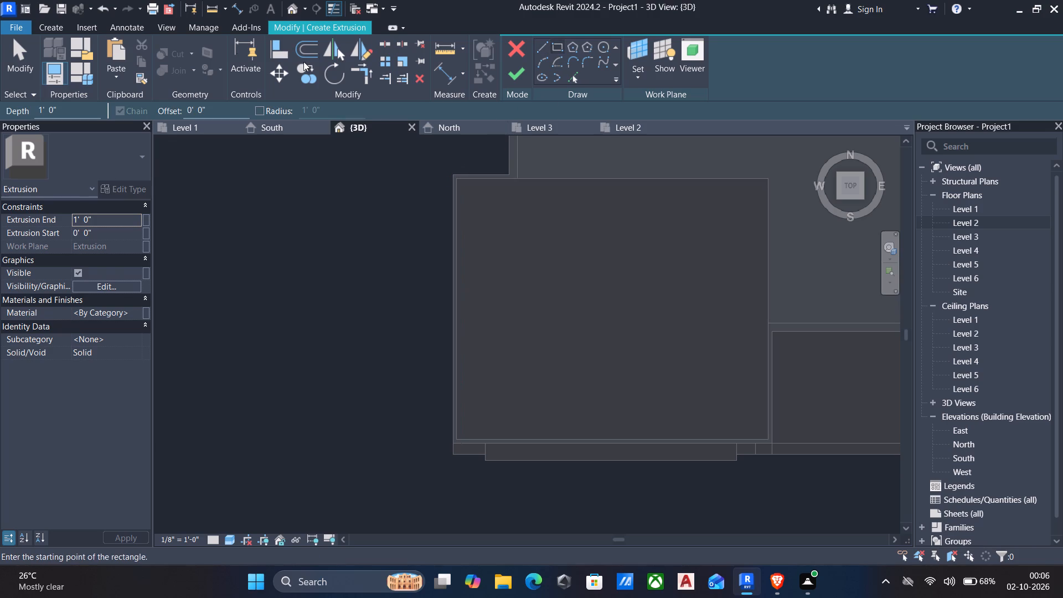
pyautogui.moveTo(223, 110); pyautogui.dragTo(0, 68)
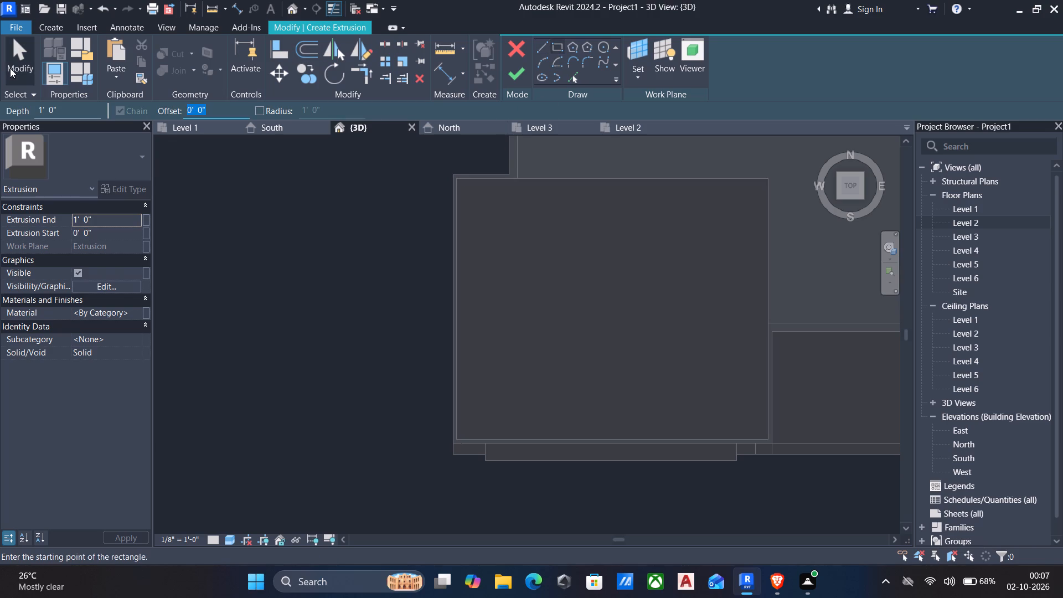
pyautogui.press('6')
pyautogui.hotkey('shift', '"')
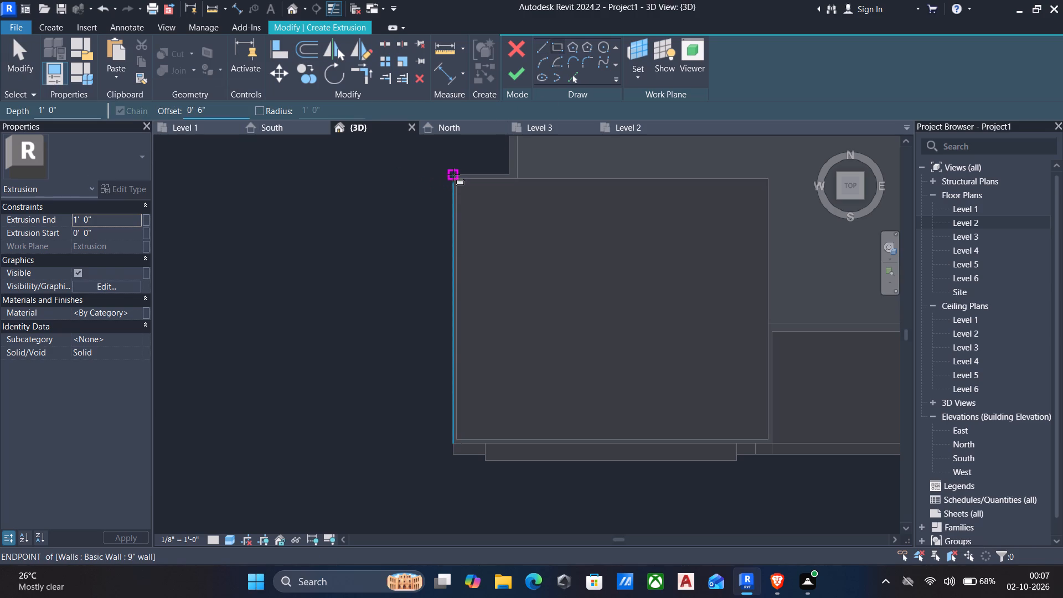
pyautogui.click(455, 174)
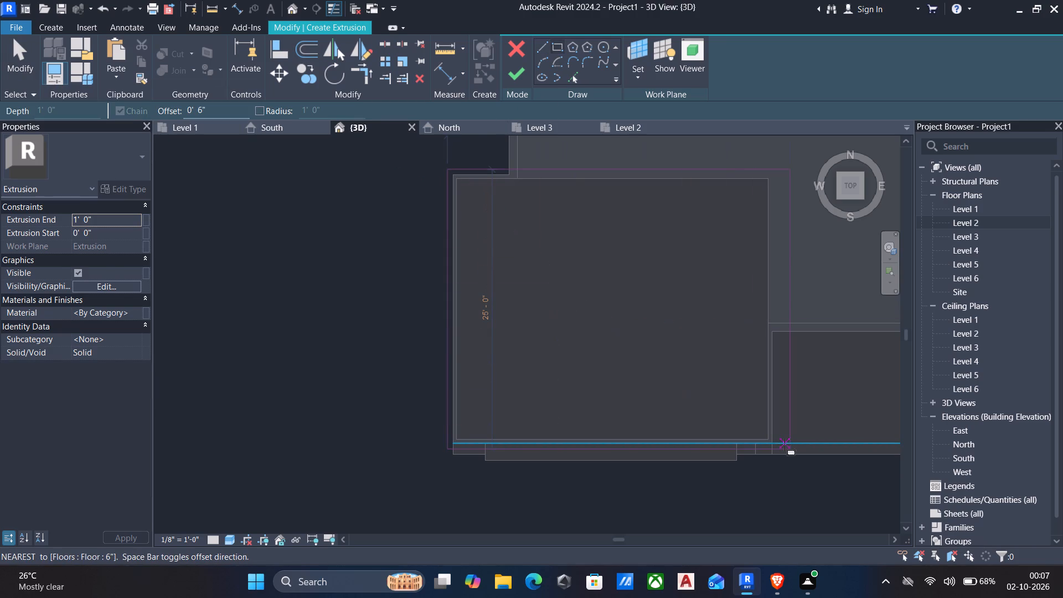
pyautogui.press('space')
pyautogui.scroll(4, 765, 438)
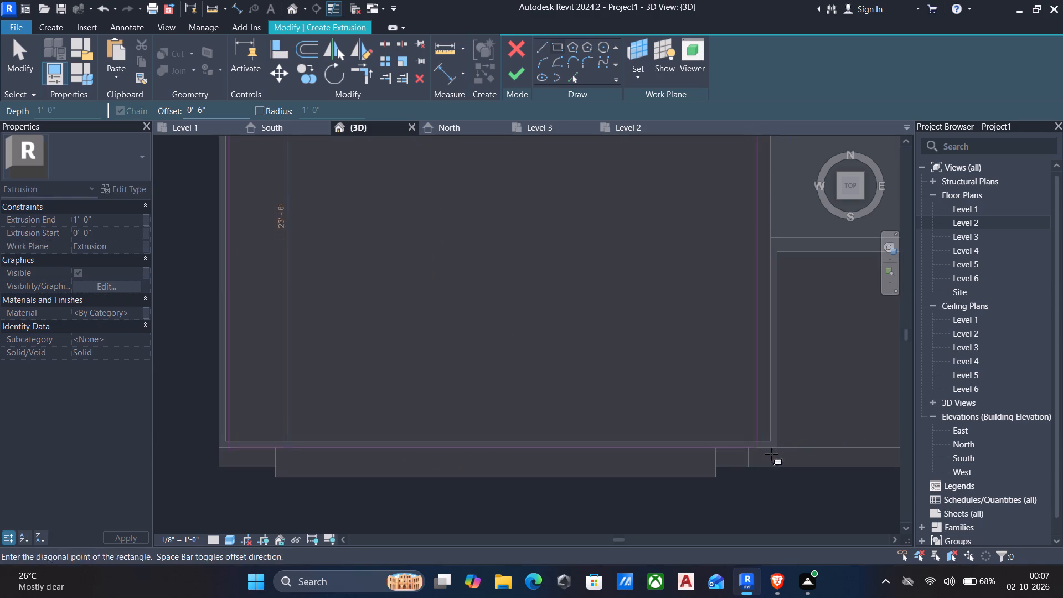
pyautogui.click(773, 438)
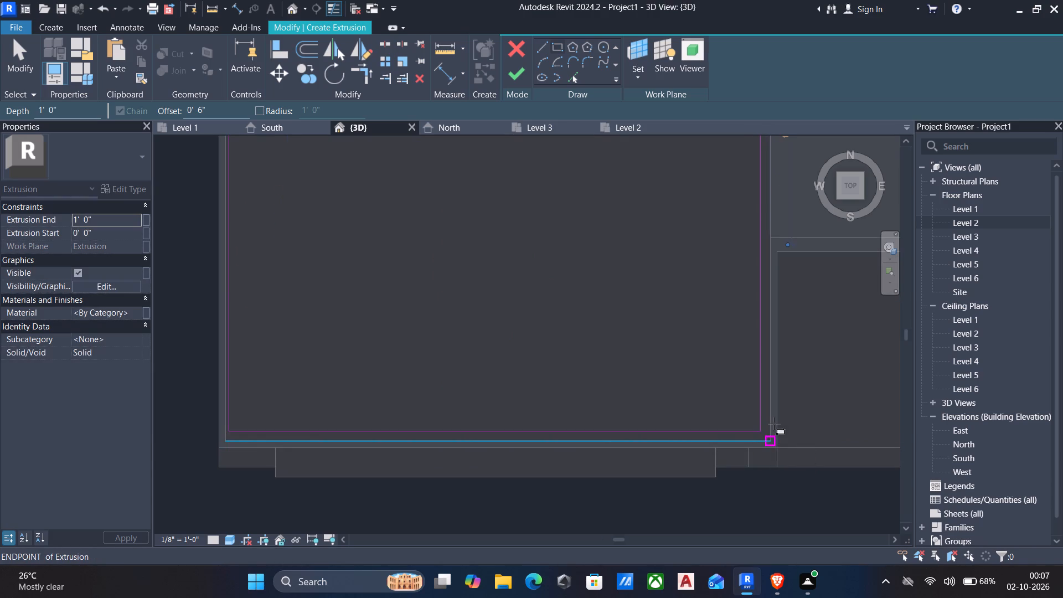
pyautogui.click(516, 83)
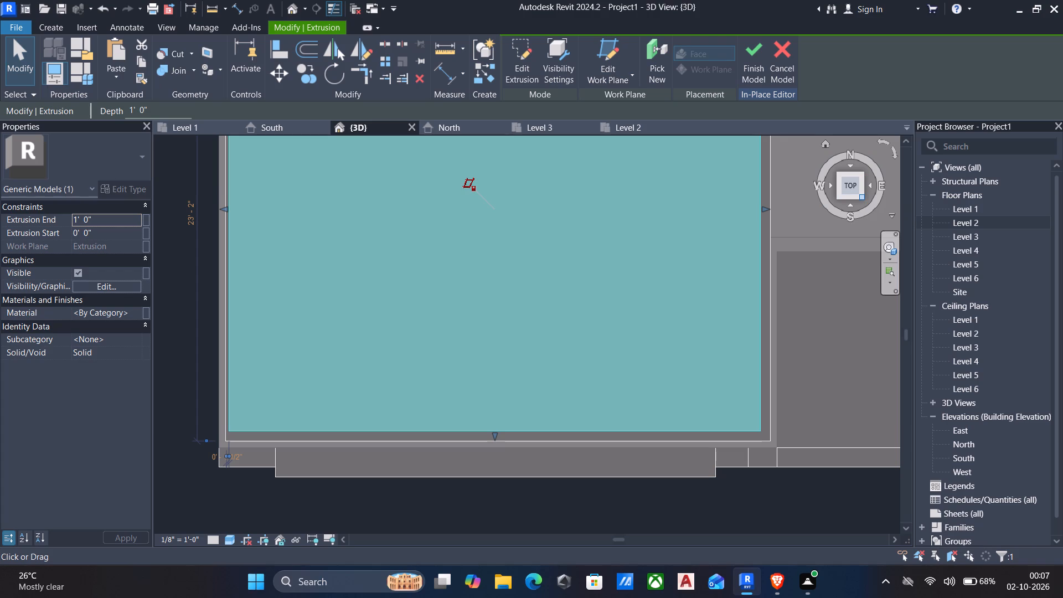
# Stretch the top of the lower roof extrusion upward to a depth of about 4' 0 3/4".
pyautogui.click(861, 195)
pyautogui.scroll(1, 669, 354)
pyautogui.moveTo(669, 355); pyautogui.dragTo(686, 295, button='middle')
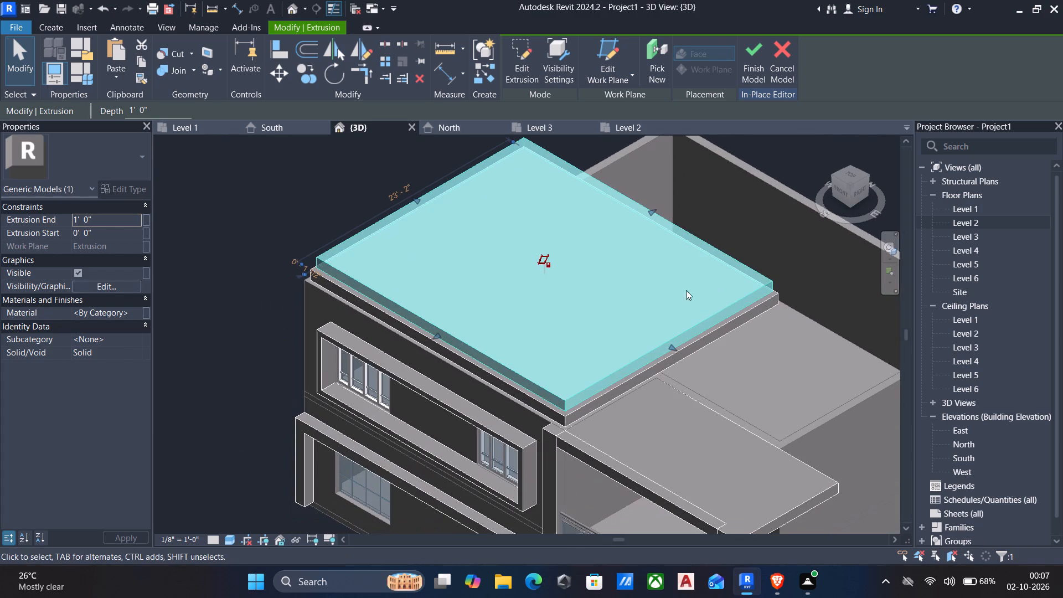
pyautogui.keyDown('shift'); pyautogui.moveTo(560, 378); pyautogui.dragTo(675, 261, button='middle'); pyautogui.keyUp('shift')
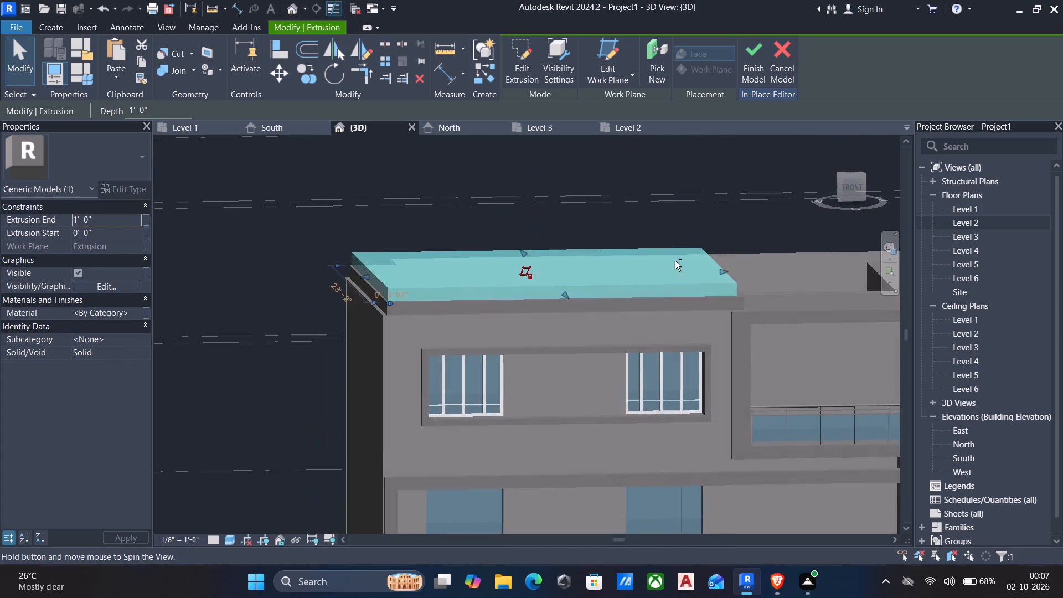
pyautogui.keyDown('shift'); pyautogui.moveTo(604, 335); pyautogui.dragTo(755, 340, button='middle'); pyautogui.keyUp('shift')
pyautogui.scroll(2, 615, 268)
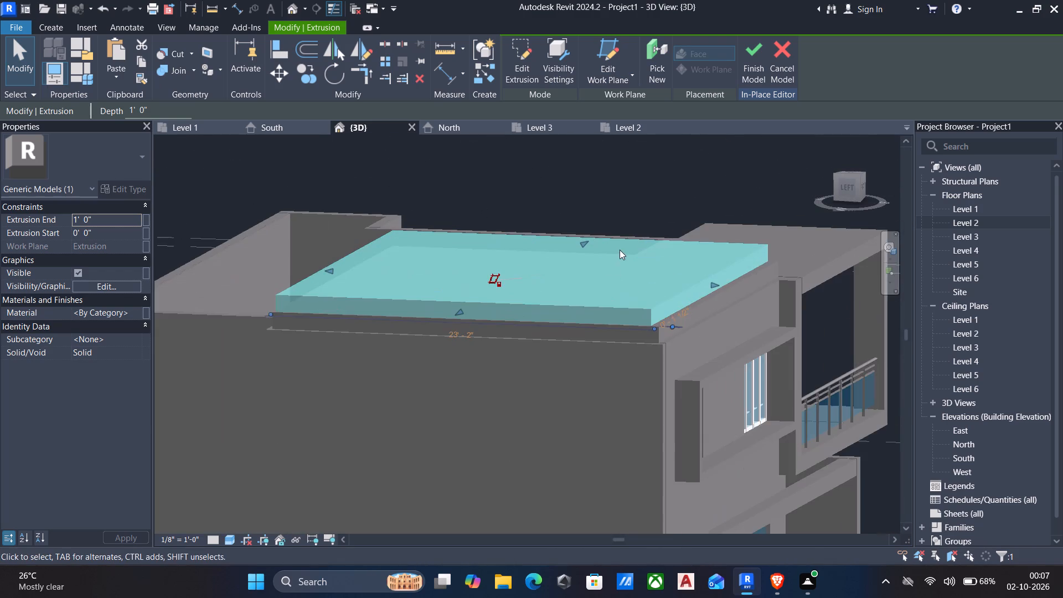
pyautogui.keyDown('shift'); pyautogui.moveTo(544, 365); pyautogui.dragTo(672, 411, button='middle'); pyautogui.keyUp('shift')
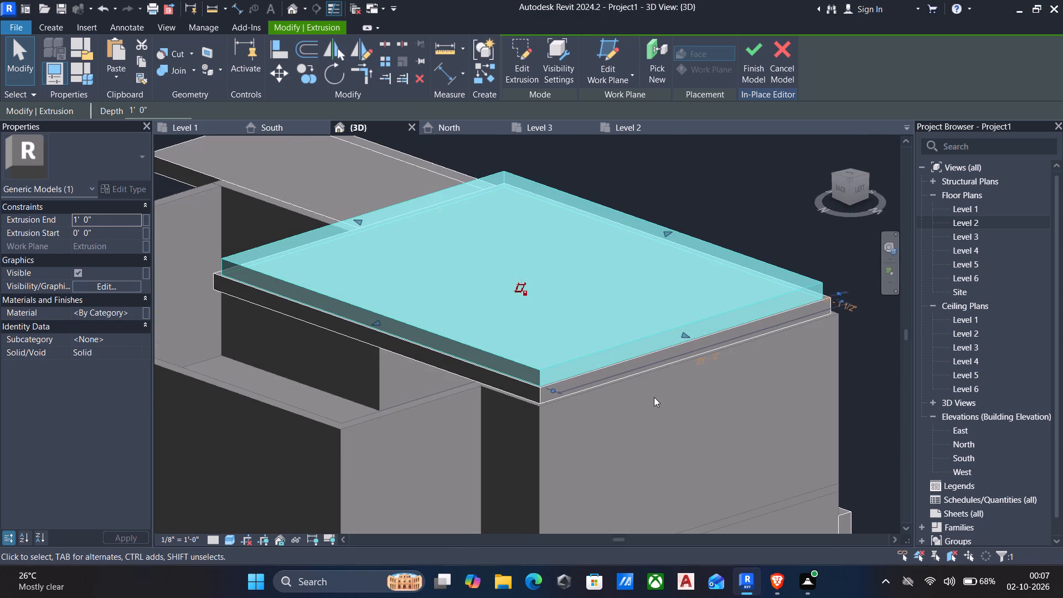
pyautogui.click(493, 378)
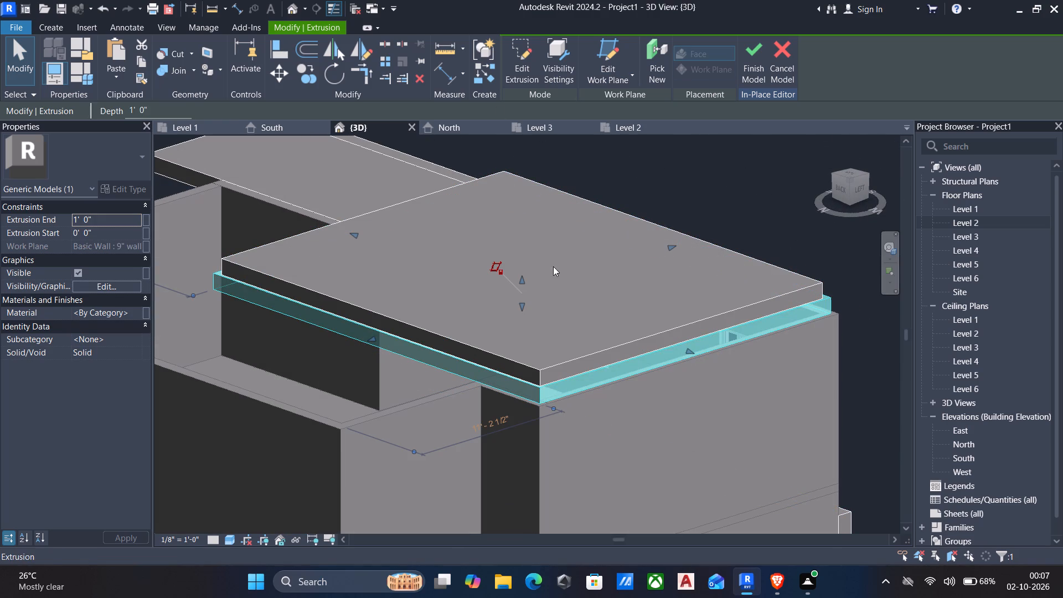
pyautogui.moveTo(525, 274); pyautogui.dragTo(531, 236)
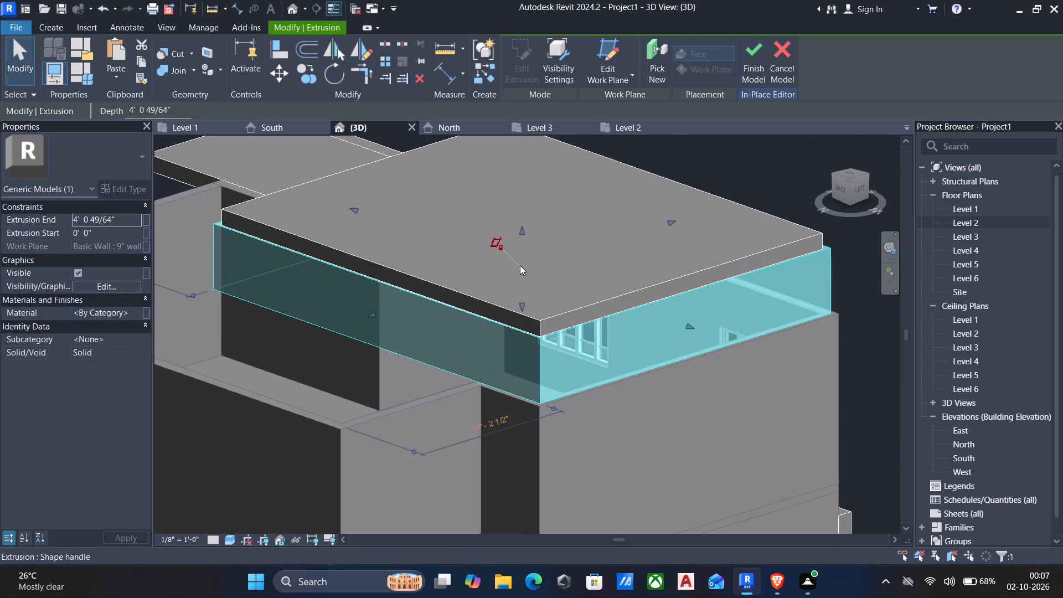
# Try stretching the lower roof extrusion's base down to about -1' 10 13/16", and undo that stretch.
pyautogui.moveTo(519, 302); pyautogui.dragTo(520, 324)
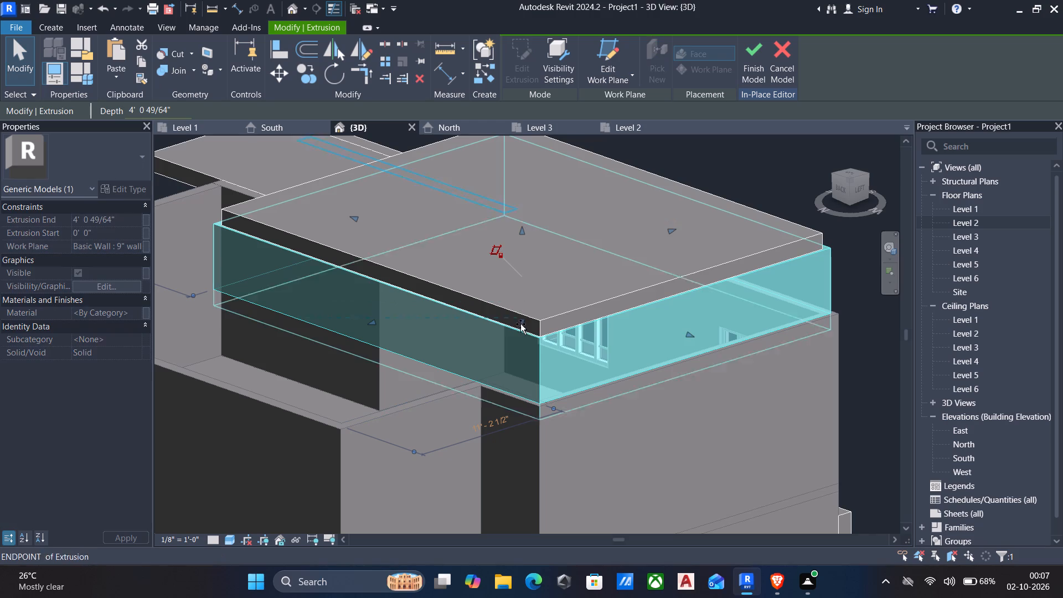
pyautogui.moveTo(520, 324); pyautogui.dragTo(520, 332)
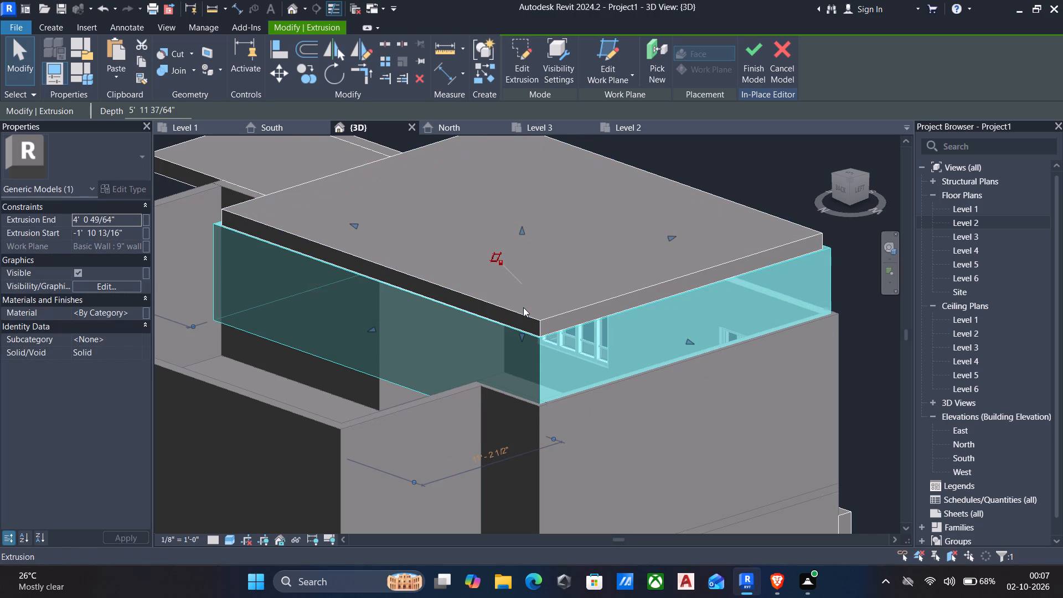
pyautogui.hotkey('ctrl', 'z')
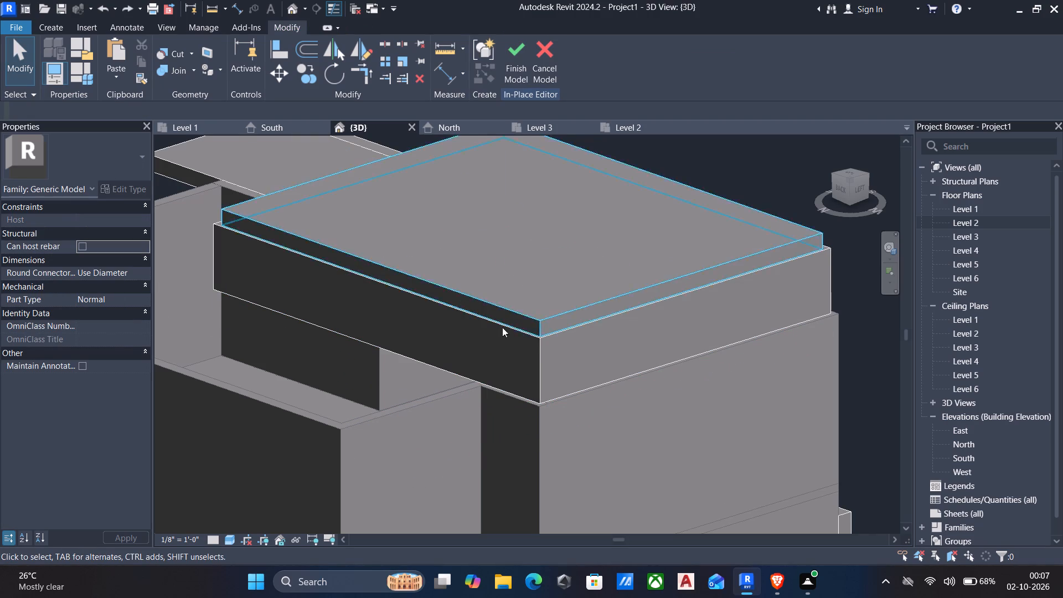
# Finish the in-place model containing the two stacked roof extrusions.
pyautogui.keyDown('shift'); pyautogui.moveTo(558, 375); pyautogui.dragTo(401, 260, button='middle'); pyautogui.keyUp('shift')
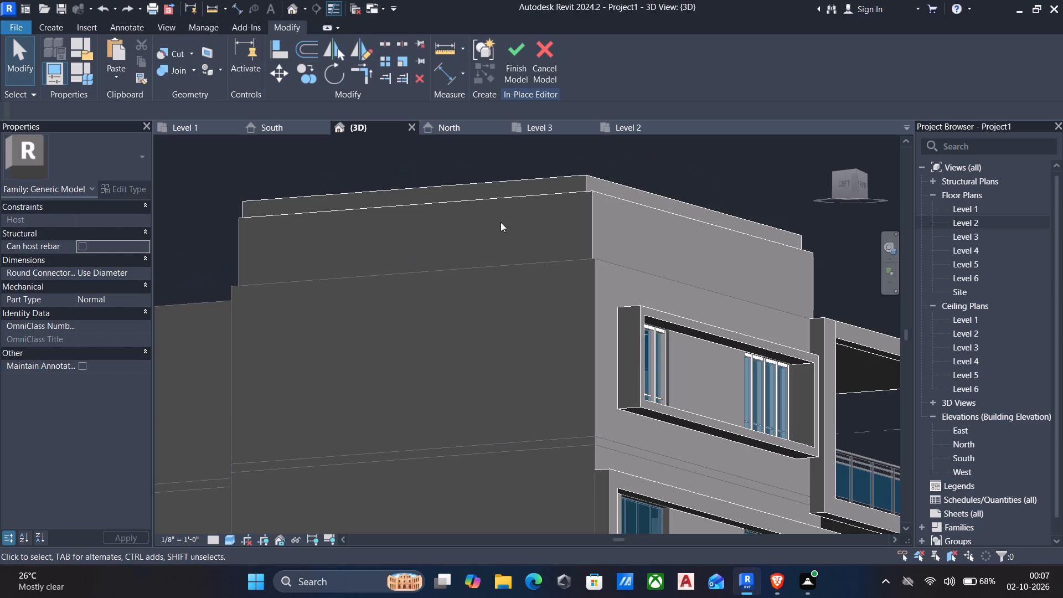
pyautogui.keyDown('shift'); pyautogui.moveTo(556, 230); pyautogui.dragTo(456, 413, button='middle'); pyautogui.keyUp('shift')
pyautogui.moveTo(504, 342); pyautogui.dragTo(494, 353, button='middle')
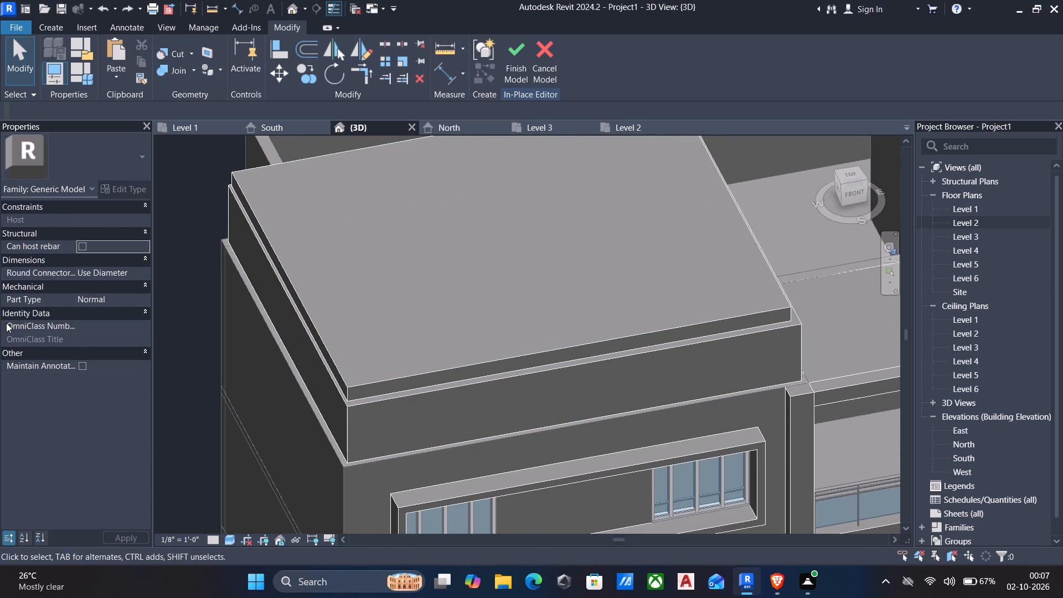
pyautogui.scroll(1, 26, 469)
pyautogui.click(519, 55)
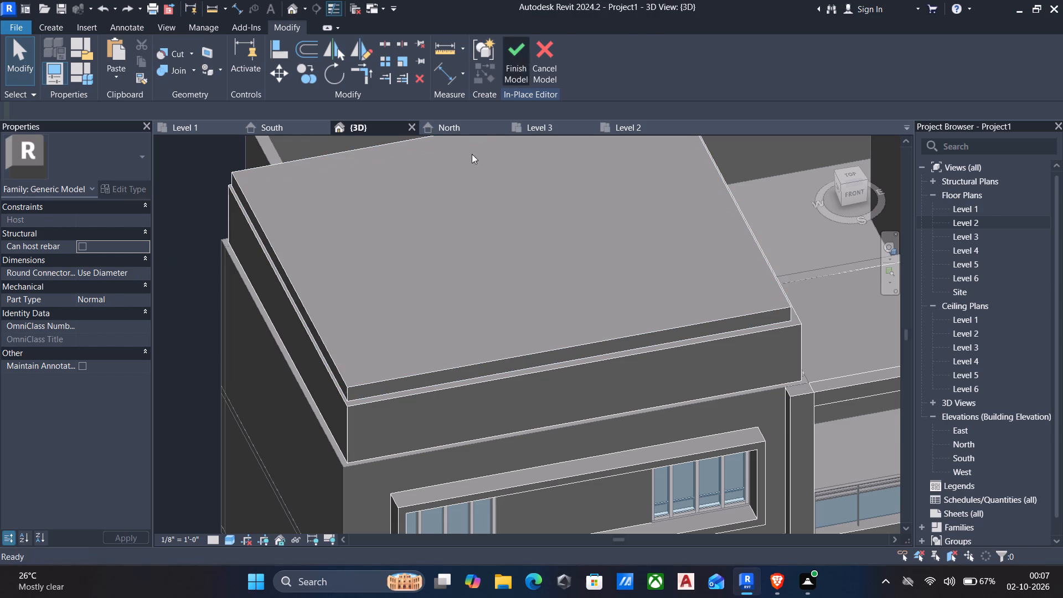
# Reopen the in-place model and delete all the sketch lines of the top roof extrusion's rectangular profile.
pyautogui.click(611, 334)
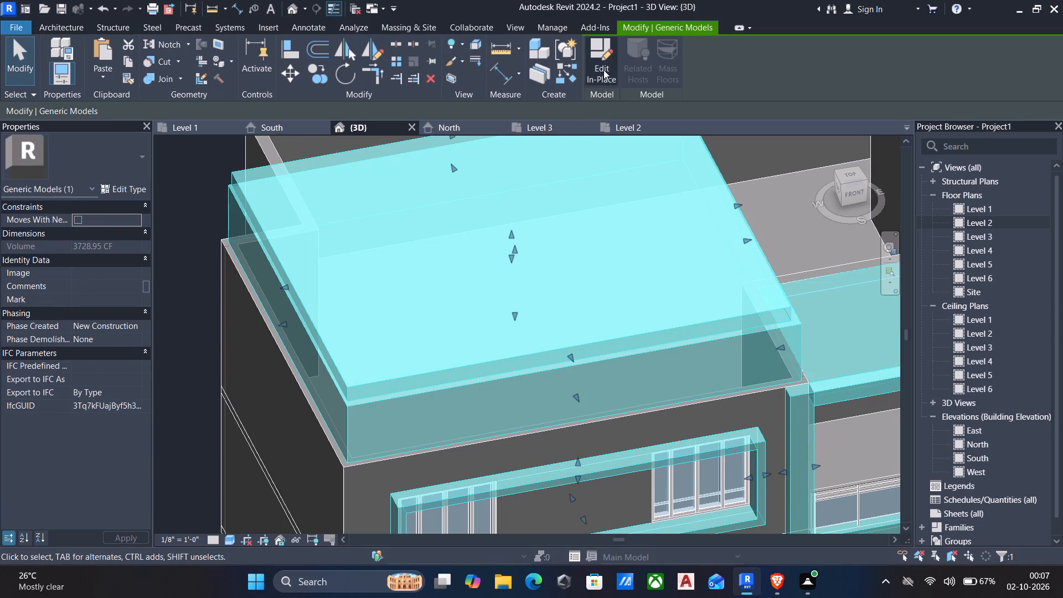
pyautogui.click(603, 69)
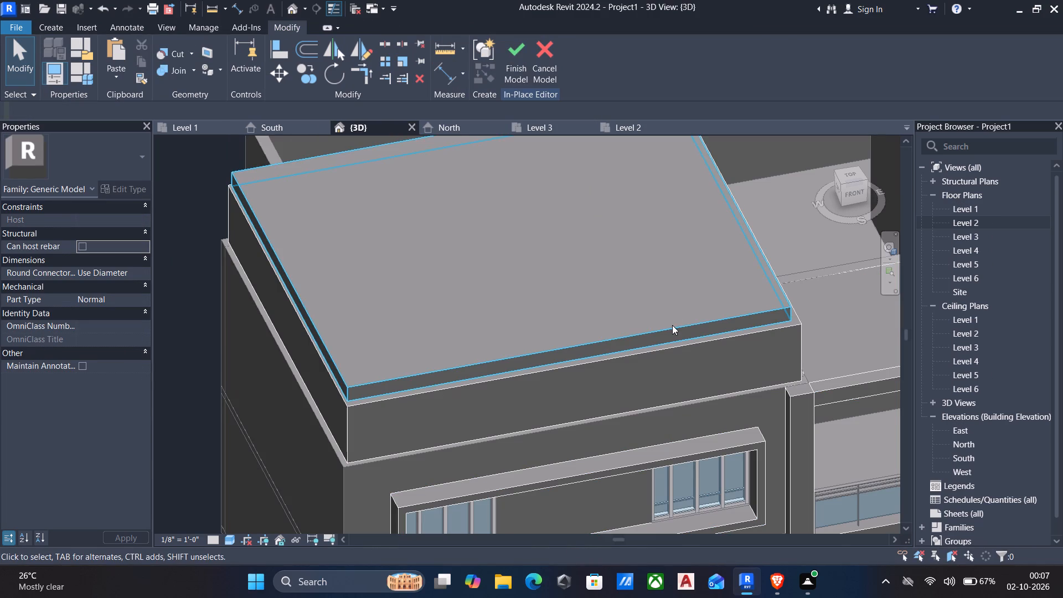
pyautogui.doubleClick(672, 325)
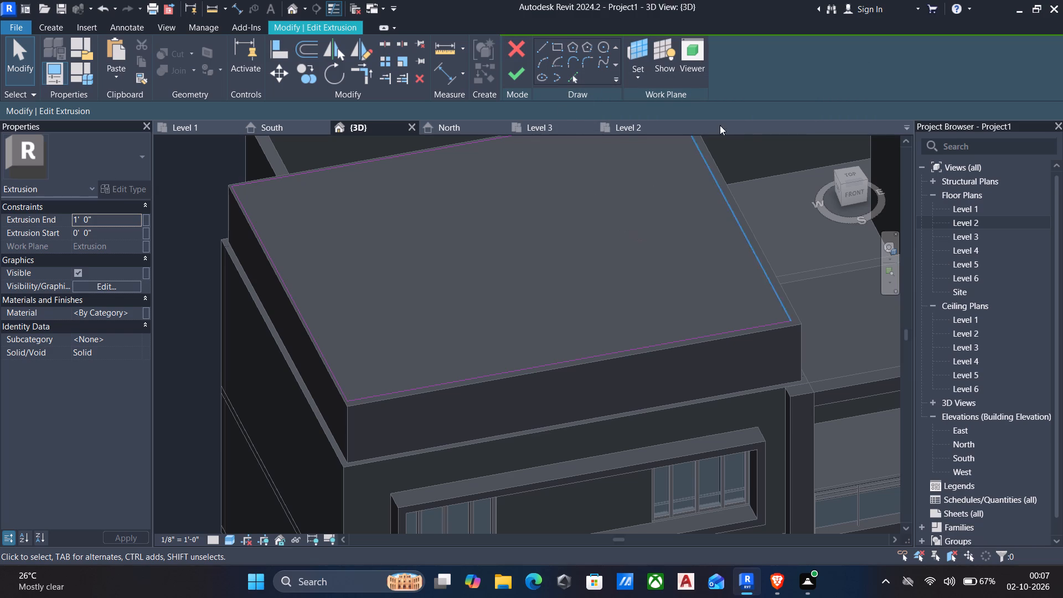
pyautogui.click(853, 174)
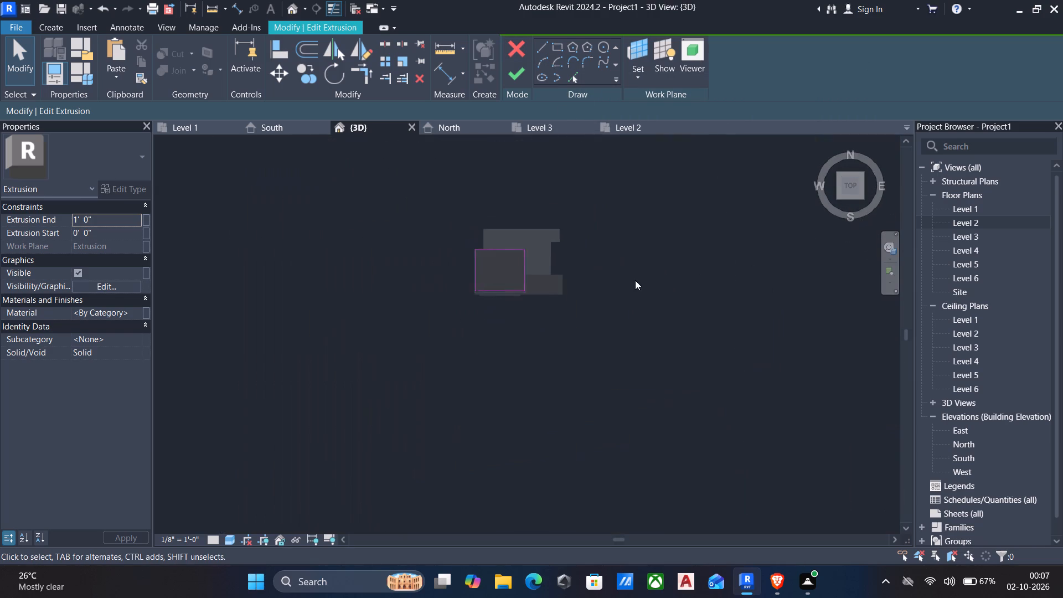
pyautogui.scroll(10, 545, 313)
pyautogui.moveTo(305, 199); pyautogui.dragTo(547, 413)
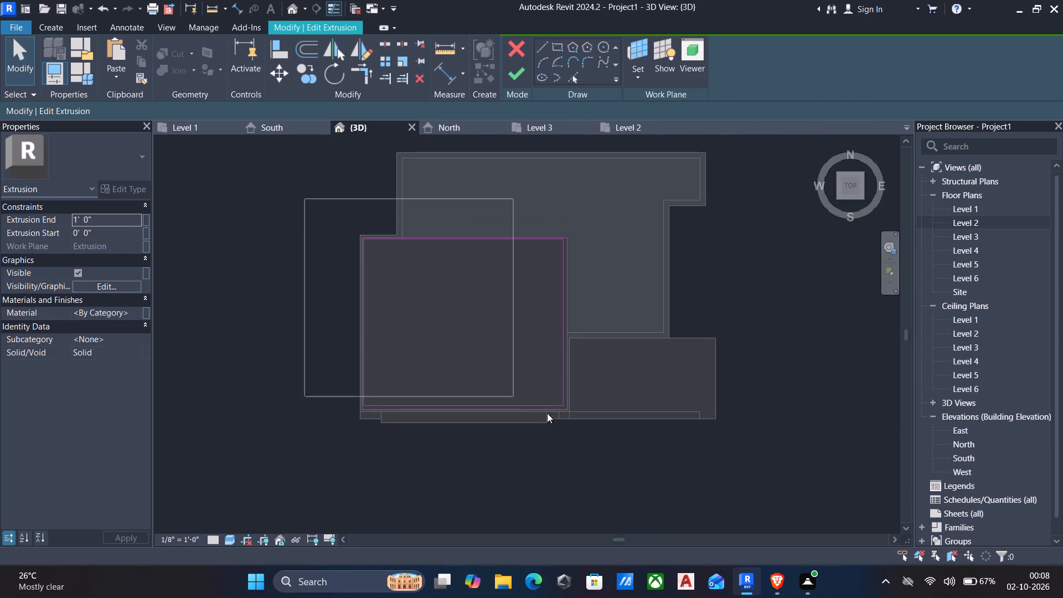
pyautogui.moveTo(547, 413); pyautogui.dragTo(622, 451)
pyautogui.press('Delete')
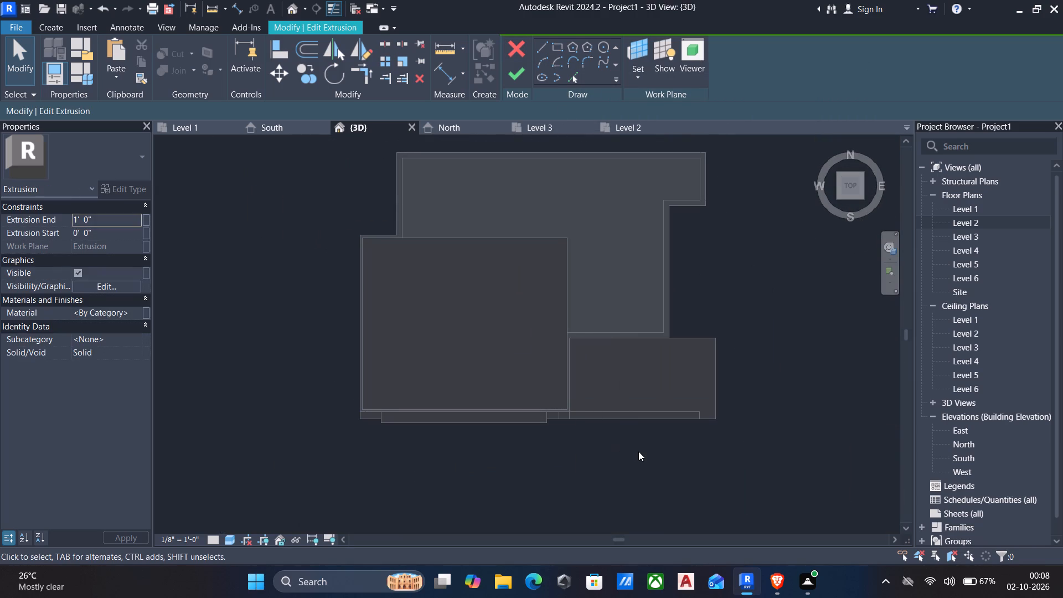
# Redraw the top extrusion's profile as a 32' 6" by 28' 0" rectangle, offset 2' 0" outward from the outer wall corners.
pyautogui.click(553, 48)
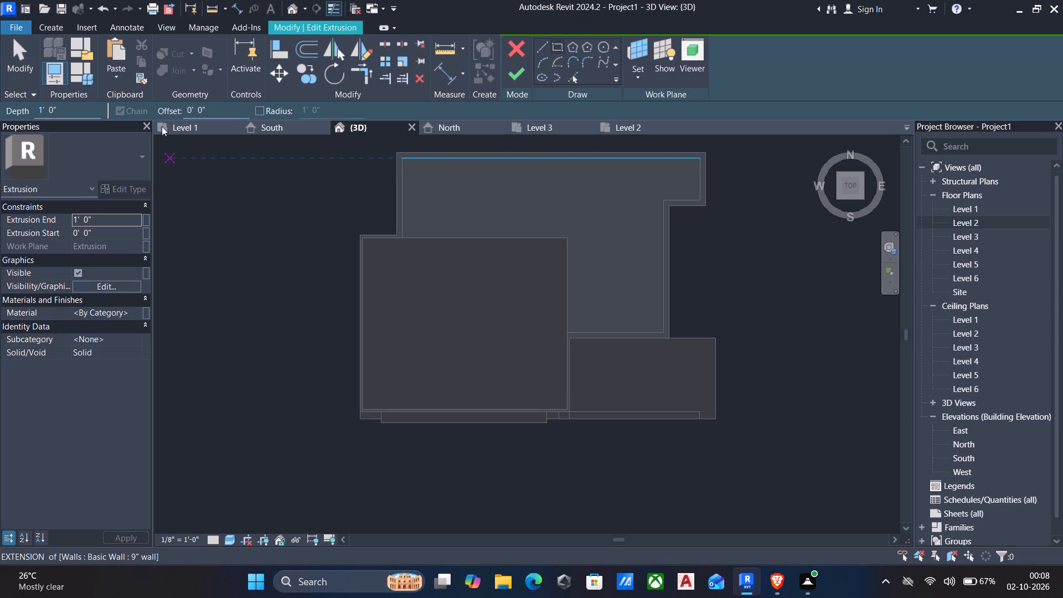
pyautogui.moveTo(222, 111); pyautogui.dragTo(0, 92)
pyautogui.write("2'")
pyautogui.scroll(3, 364, 230)
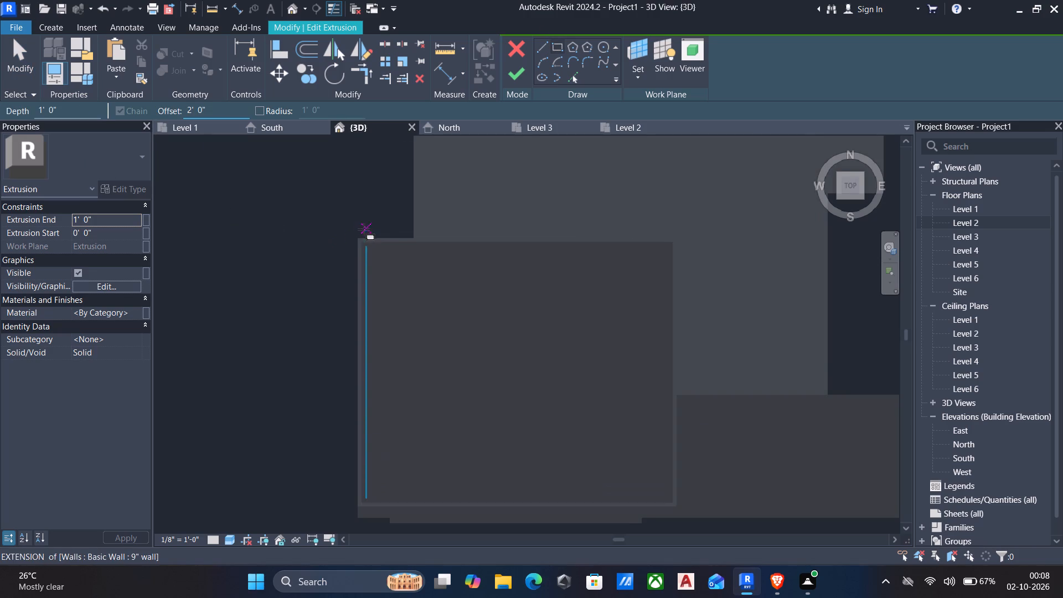
pyautogui.click(355, 240)
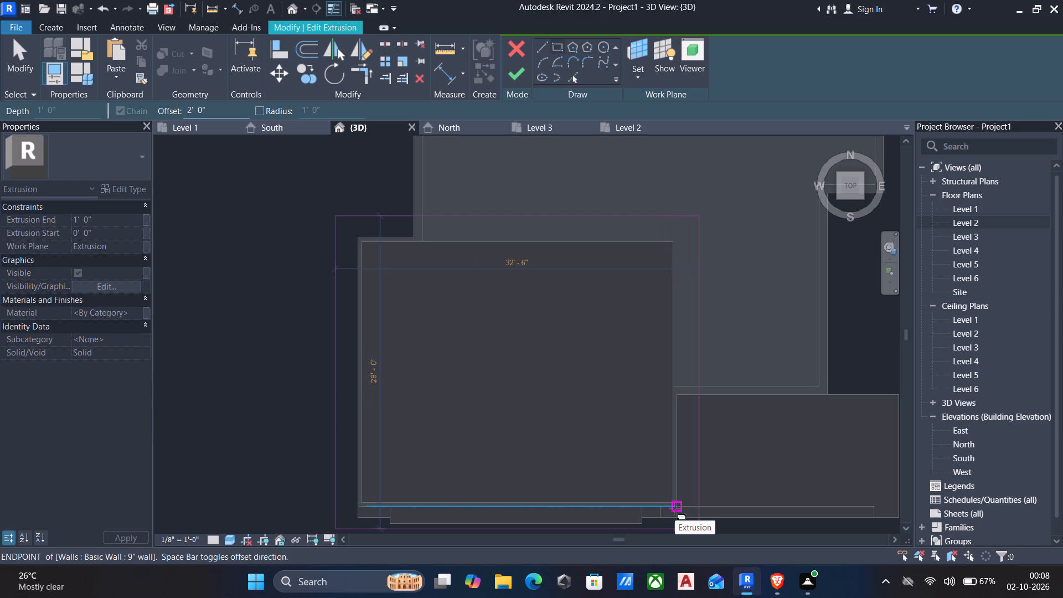
pyautogui.click(675, 509)
pyautogui.click(515, 76)
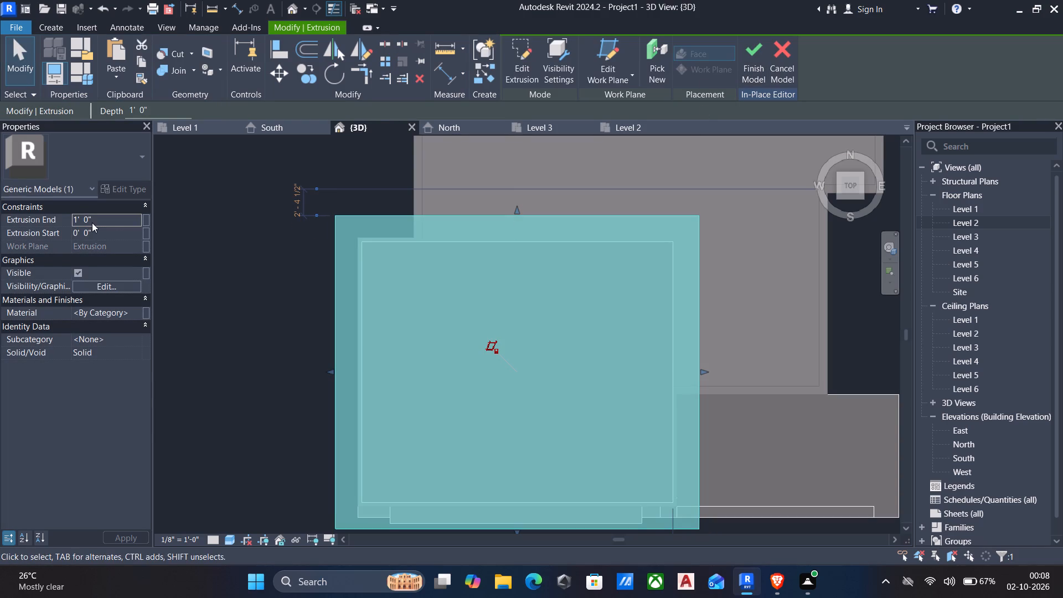
# Set the top roof extrusion's end to 8".
pyautogui.click(108, 218)
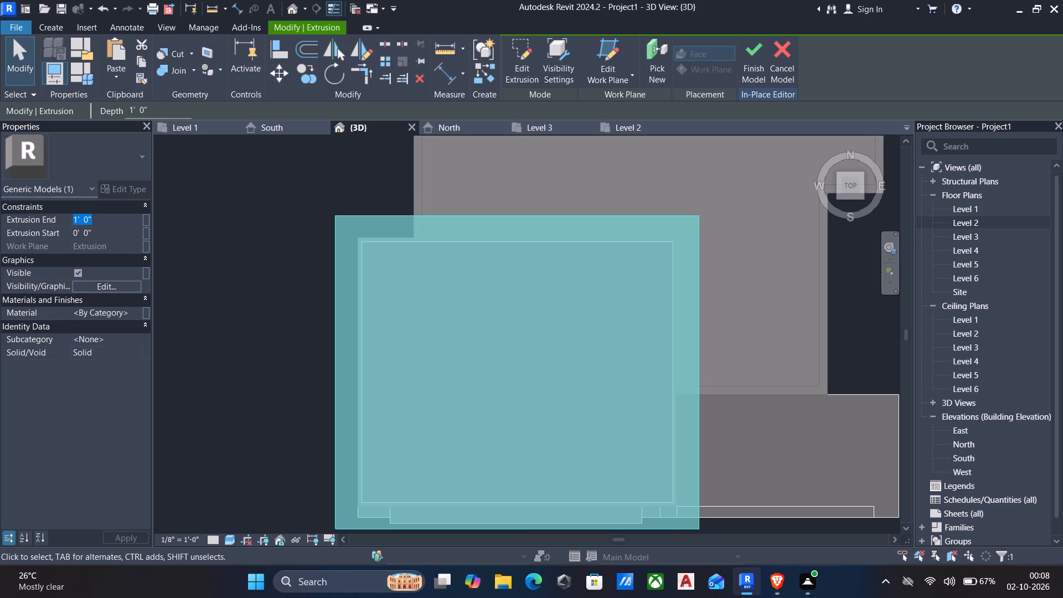
pyautogui.write('8"')
pyautogui.press('Return')
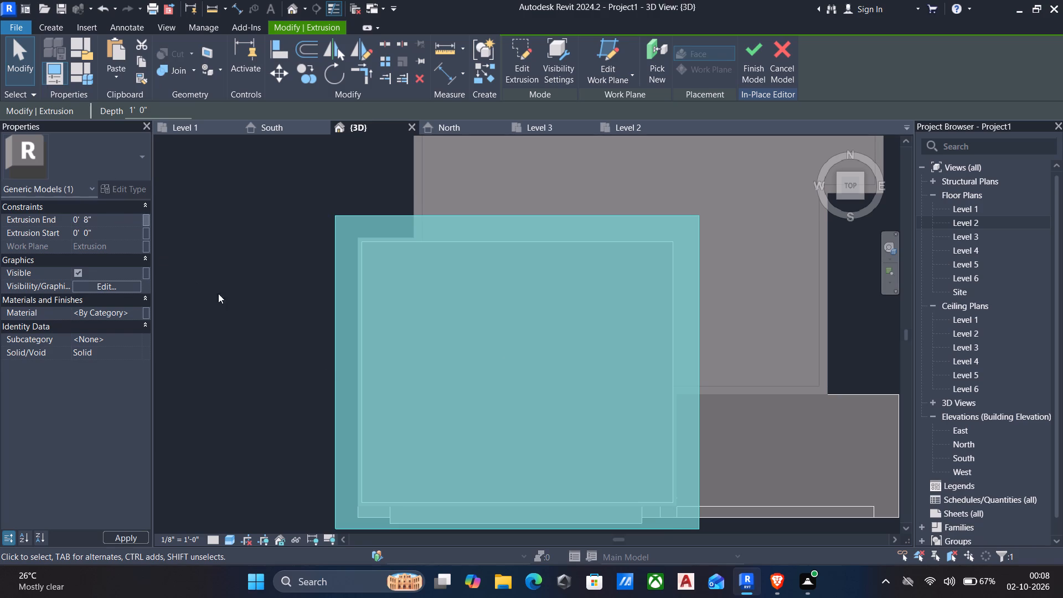
# Finish the in-place model containing the edited overhanging roof slab.
pyautogui.click(756, 53)
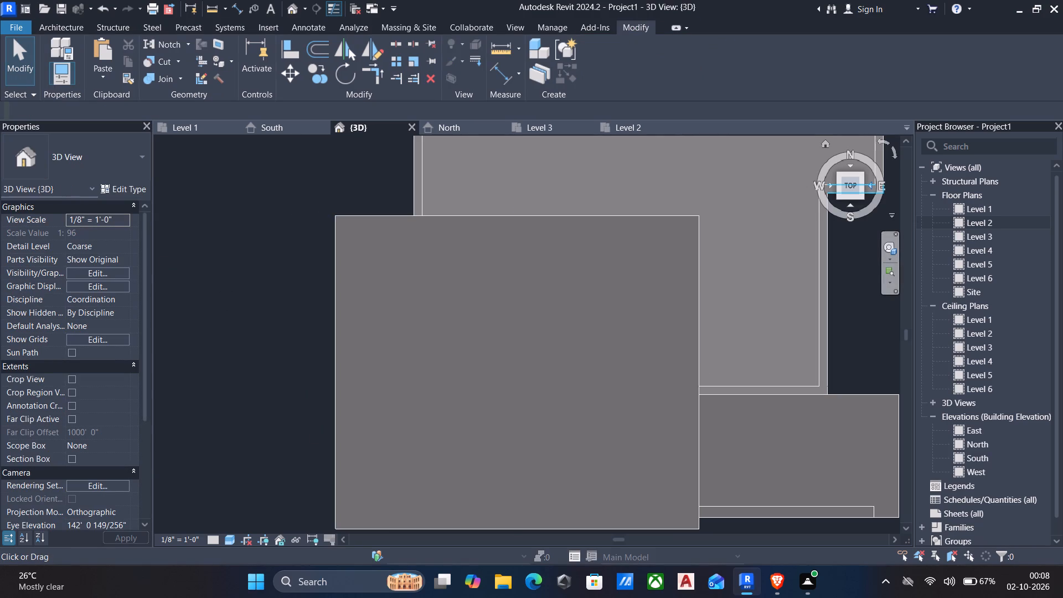
# Examine the house in 3D from the front and side, checking the roof slab's overhang and the facade frames.
pyautogui.click(861, 197)
pyautogui.scroll(3, 565, 441)
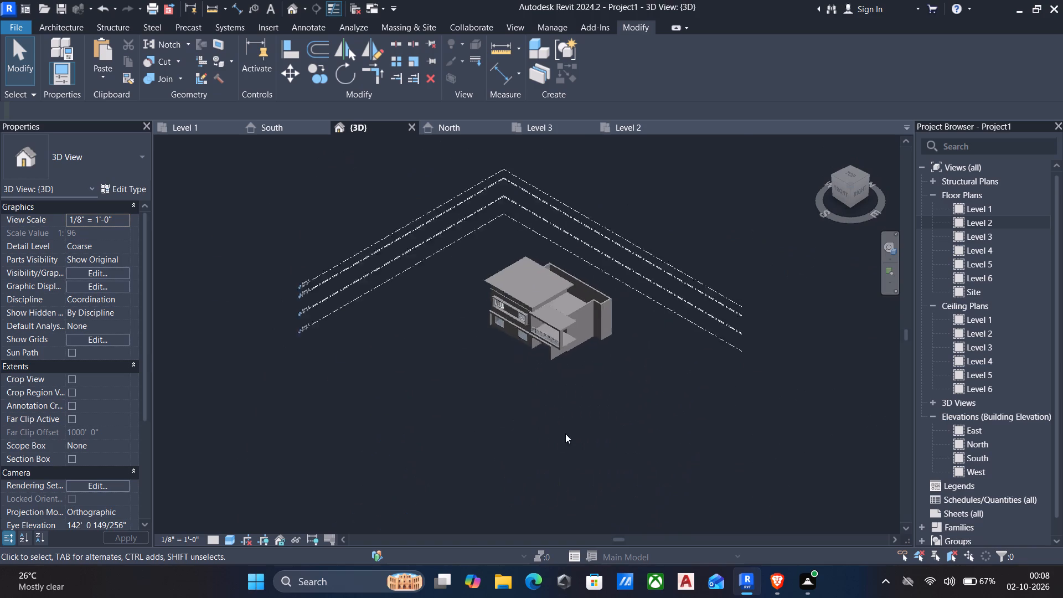
pyautogui.scroll(2, 565, 434)
pyautogui.keyDown('shift'); pyautogui.moveTo(503, 334); pyautogui.dragTo(589, 225, button='middle'); pyautogui.keyUp('shift')
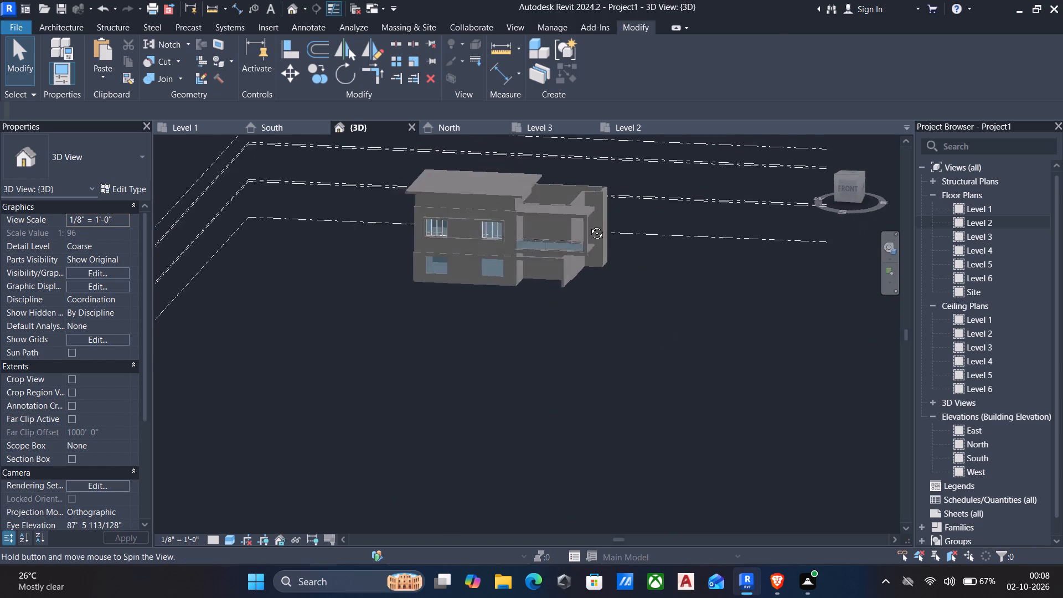
pyautogui.keyDown('shift'); pyautogui.moveTo(589, 225); pyautogui.dragTo(633, 173, button='middle'); pyautogui.keyUp('shift')
pyautogui.scroll(5, 418, 192)
pyautogui.keyDown('shift'); pyautogui.moveTo(463, 249); pyautogui.dragTo(403, 307, button='middle'); pyautogui.keyUp('shift')
pyautogui.keyDown('shift'); pyautogui.scroll(1, 411, 296); pyautogui.keyUp('shift')
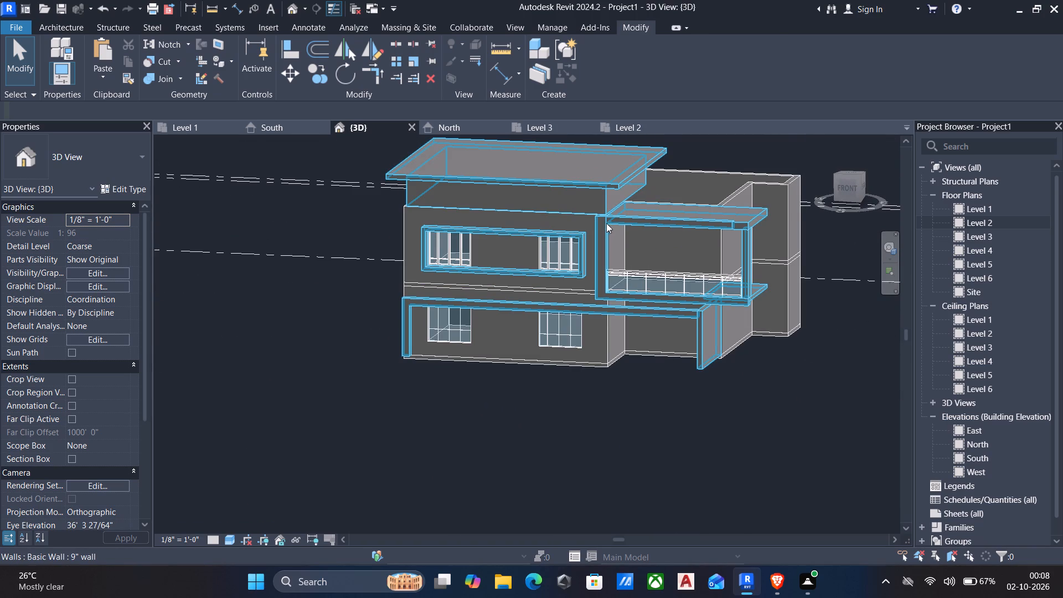
pyautogui.scroll(4, 627, 210)
pyautogui.scroll(-4, 634, 234)
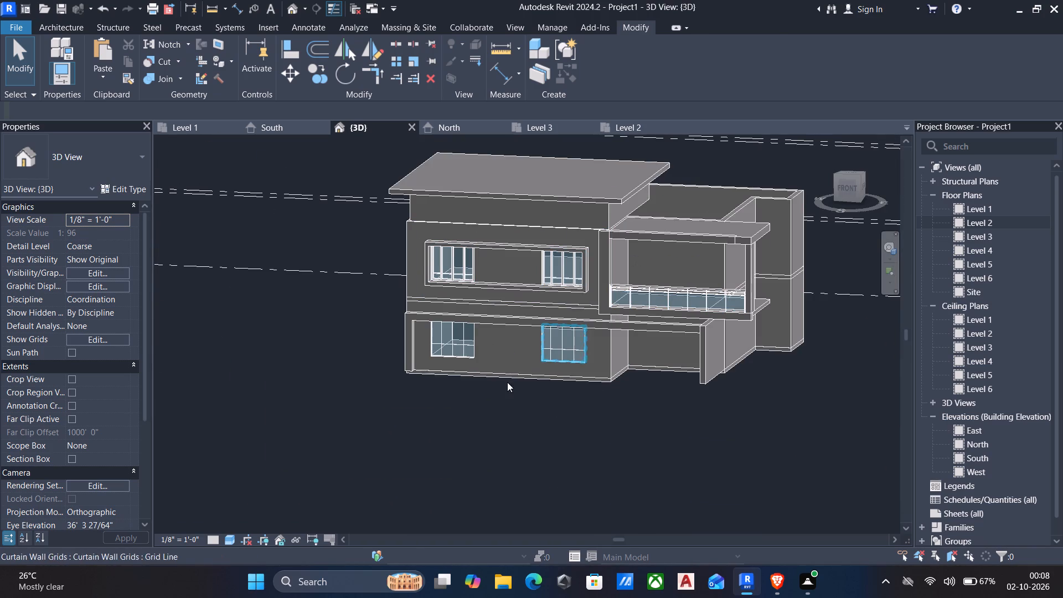
pyautogui.keyDown('shift'); pyautogui.moveTo(507, 370); pyautogui.dragTo(572, 371, button='middle'); pyautogui.keyUp('shift')
pyautogui.scroll(1, 534, 391)
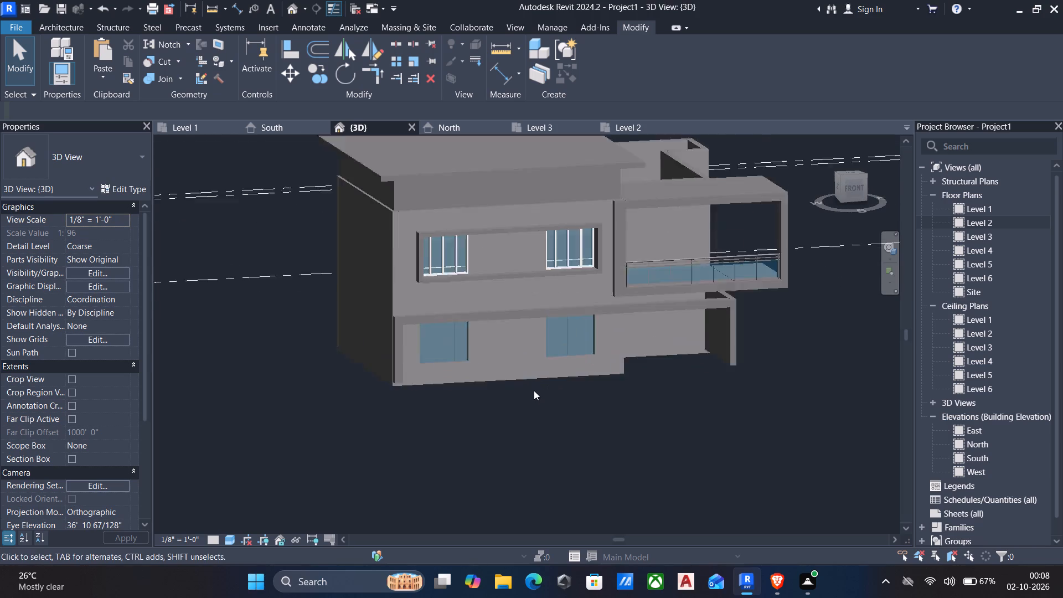
pyautogui.scroll(1, 534, 390)
pyautogui.moveTo(533, 390); pyautogui.dragTo(524, 385, button='middle')
pyautogui.scroll(-1, 533, 390)
pyautogui.scroll(2, 622, 423)
pyautogui.moveTo(624, 425); pyautogui.dragTo(607, 467, button='middle')
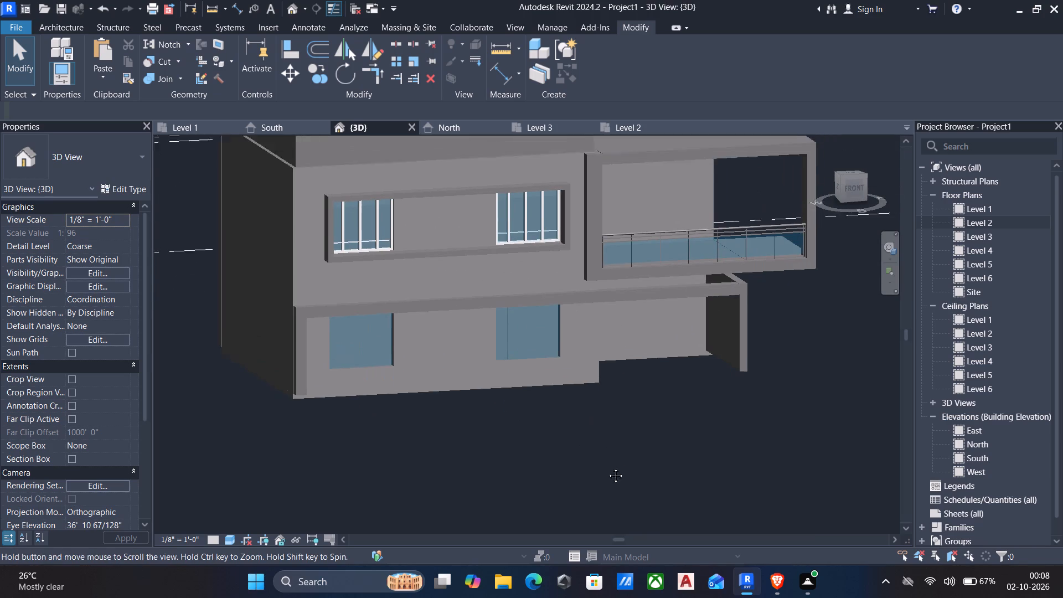
pyautogui.moveTo(607, 467); pyautogui.dragTo(603, 486, button='middle')
pyautogui.scroll(-2, 603, 486)
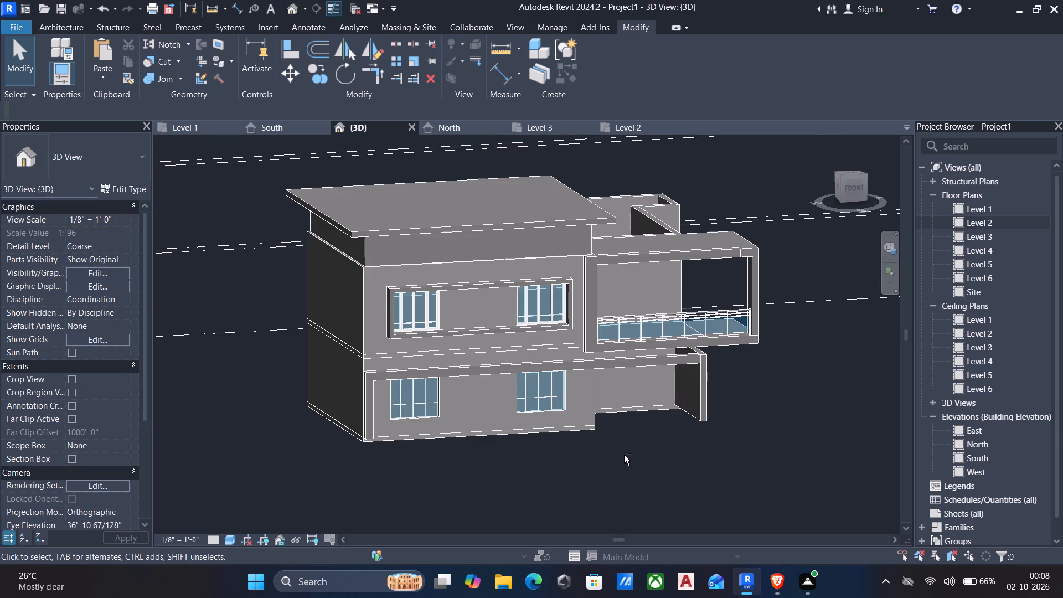
pyautogui.keyDown('shift'); pyautogui.moveTo(624, 456); pyautogui.dragTo(722, 440, button='middle'); pyautogui.keyUp('shift')
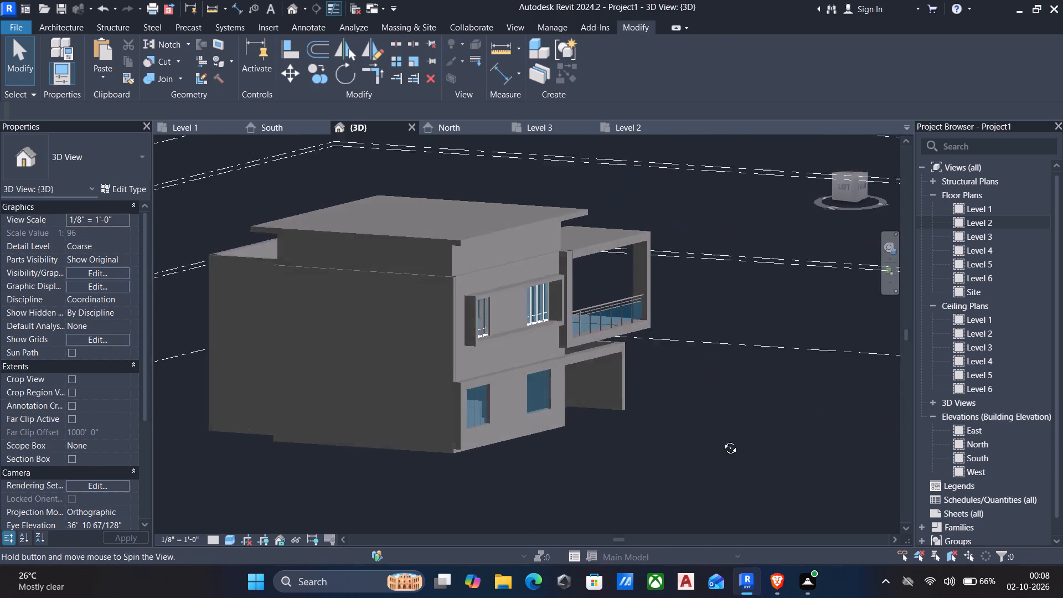
pyautogui.keyDown('shift'); pyautogui.moveTo(722, 440); pyautogui.dragTo(692, 436, button='middle'); pyautogui.keyUp('shift')
pyautogui.keyDown('shift'); pyautogui.moveTo(523, 463); pyautogui.dragTo(493, 466, button='middle'); pyautogui.keyUp('shift')
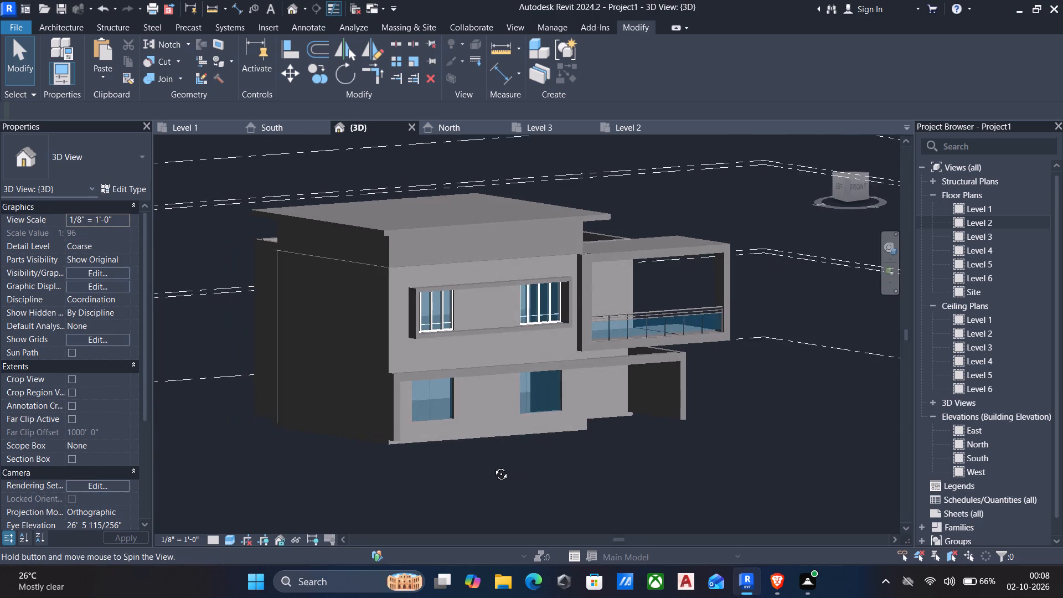
pyautogui.keyDown('shift'); pyautogui.moveTo(493, 466); pyautogui.dragTo(489, 468, button='middle'); pyautogui.keyUp('shift')
pyautogui.scroll(2, 609, 450)
pyautogui.moveTo(615, 449); pyautogui.dragTo(616, 462, button='middle')
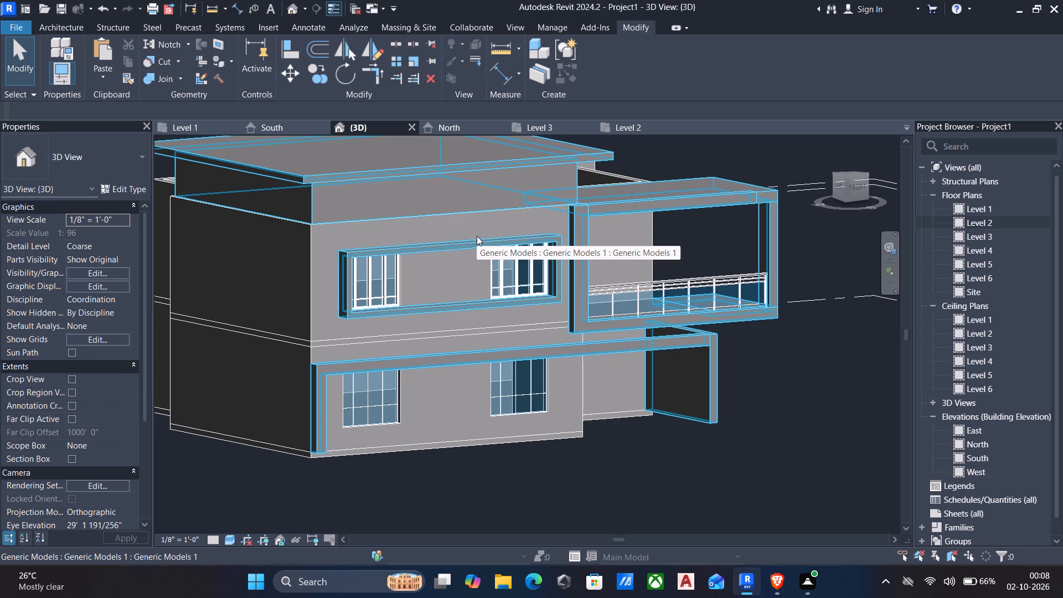
# Set the structure layer material of the 9" wall basic wall type to Gypsum Wall Board.
pyautogui.write('wa')
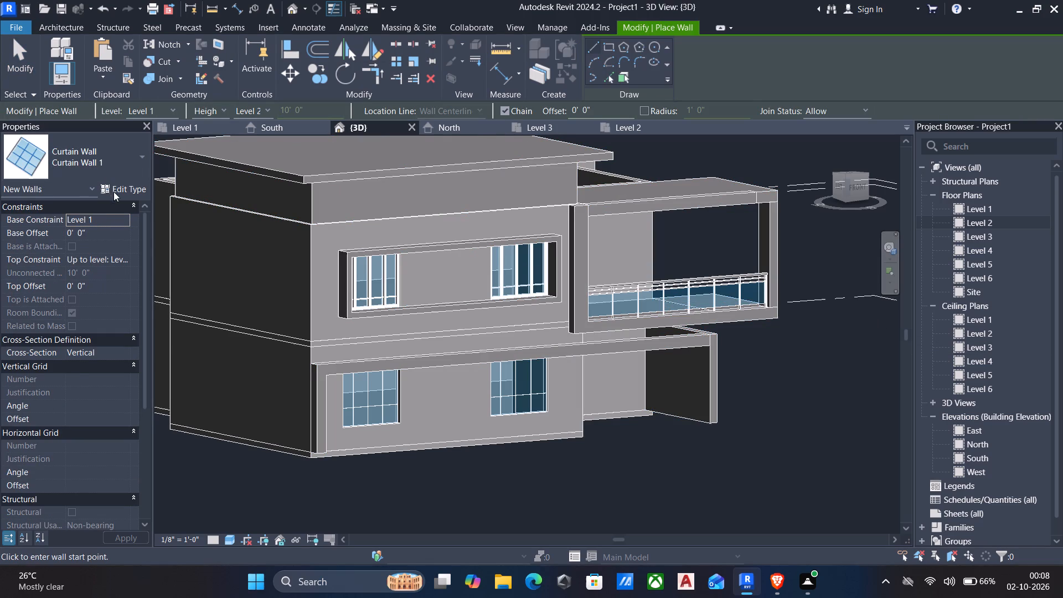
pyautogui.click(111, 162)
pyautogui.scroll(10, 100, 249)
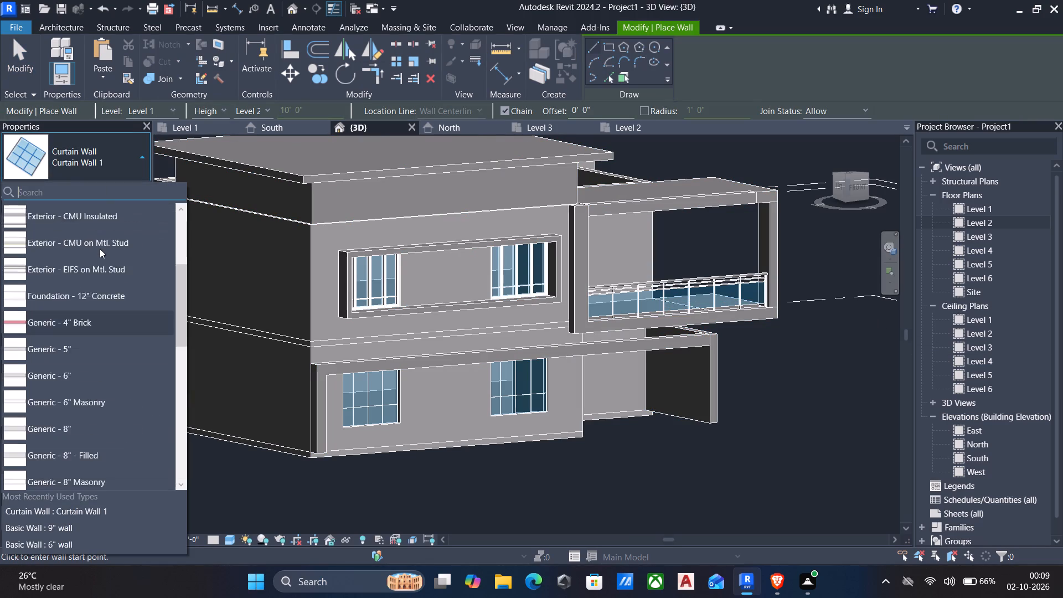
pyautogui.scroll(8, 100, 249)
pyautogui.click(109, 264)
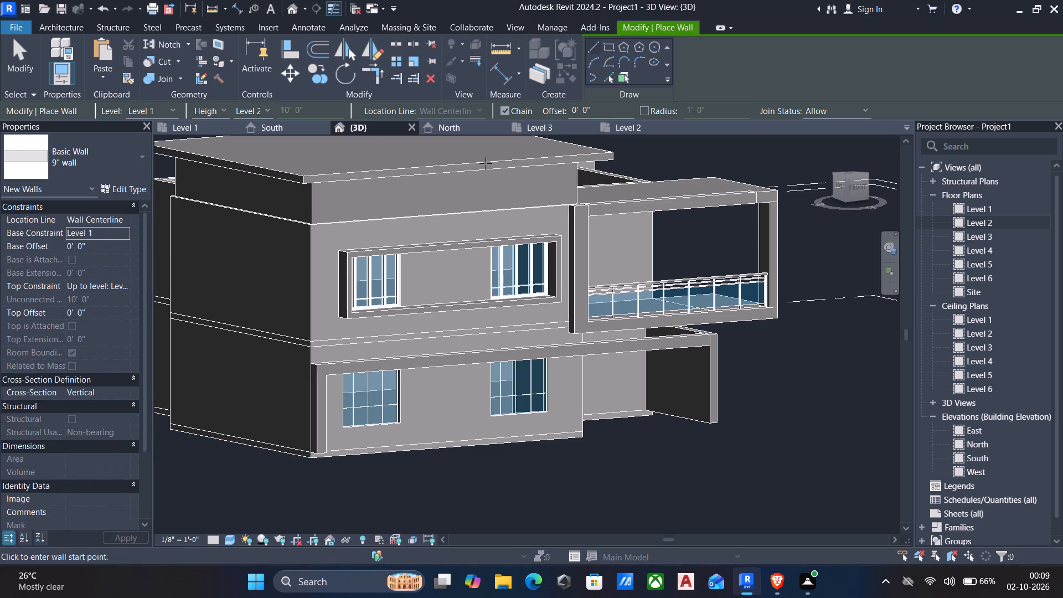
pyautogui.click(122, 192)
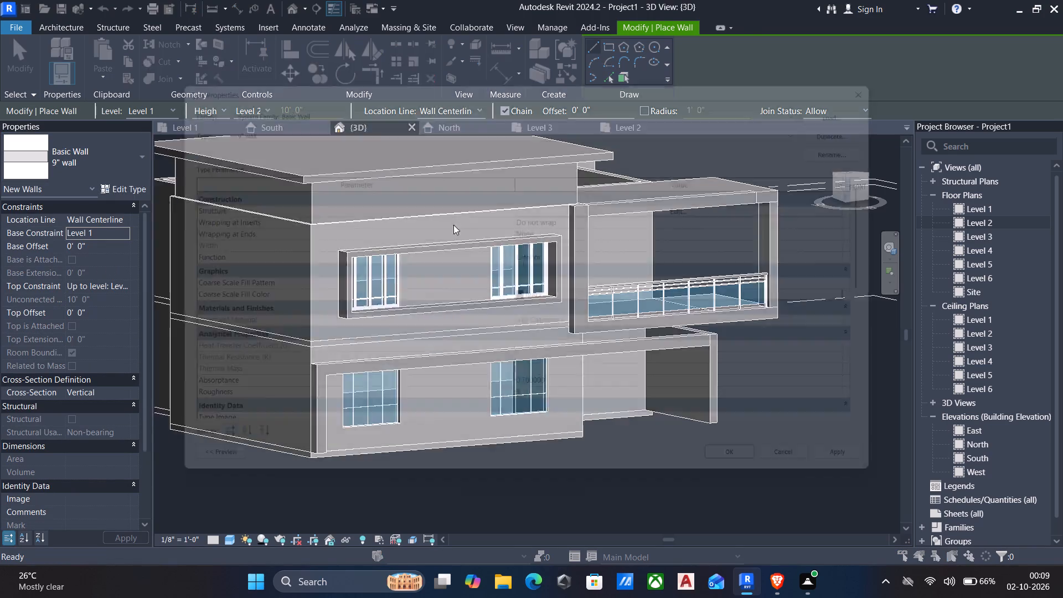
pyautogui.click(698, 207)
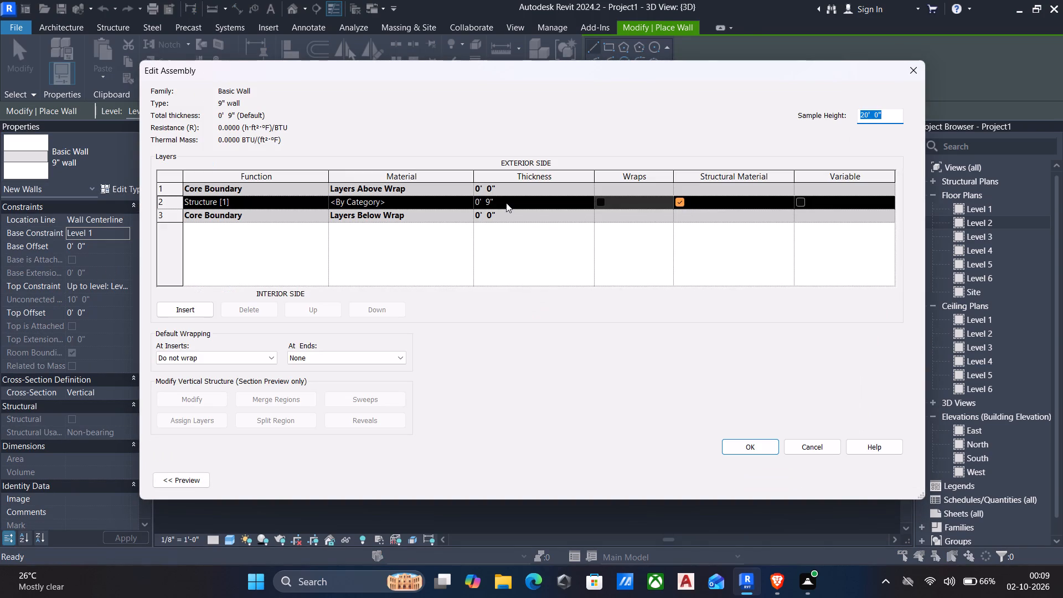
pyautogui.click(471, 200)
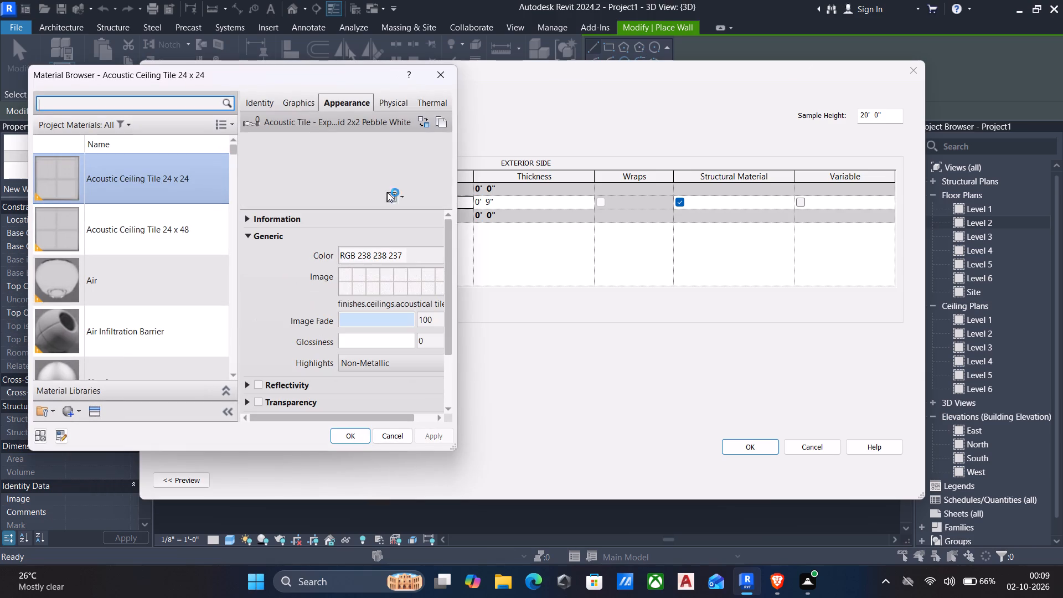
pyautogui.click(141, 107)
pyautogui.write('gyp')
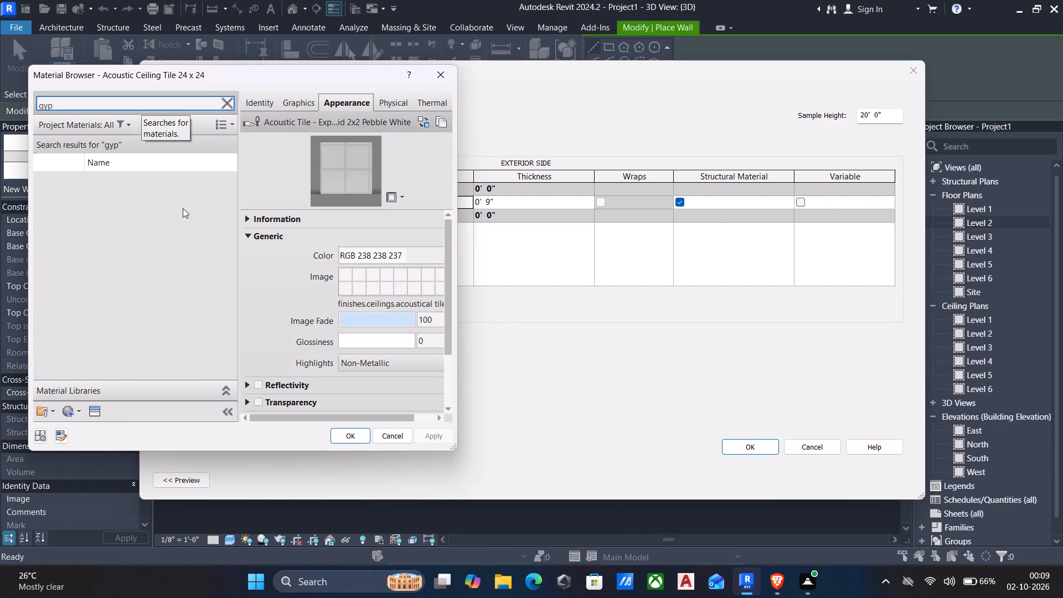
pyautogui.click(96, 204)
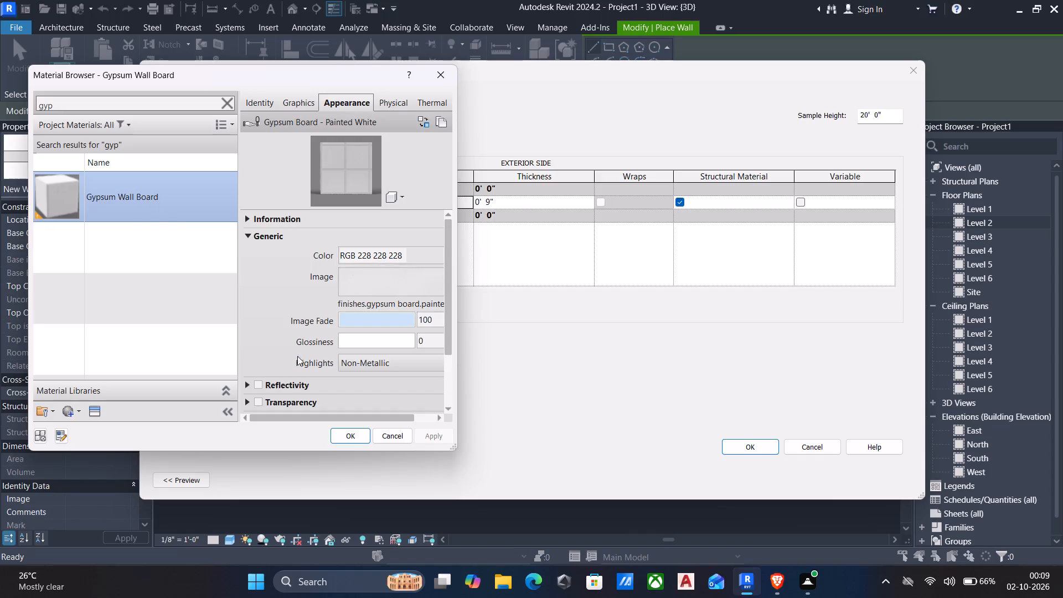
pyautogui.click(352, 442)
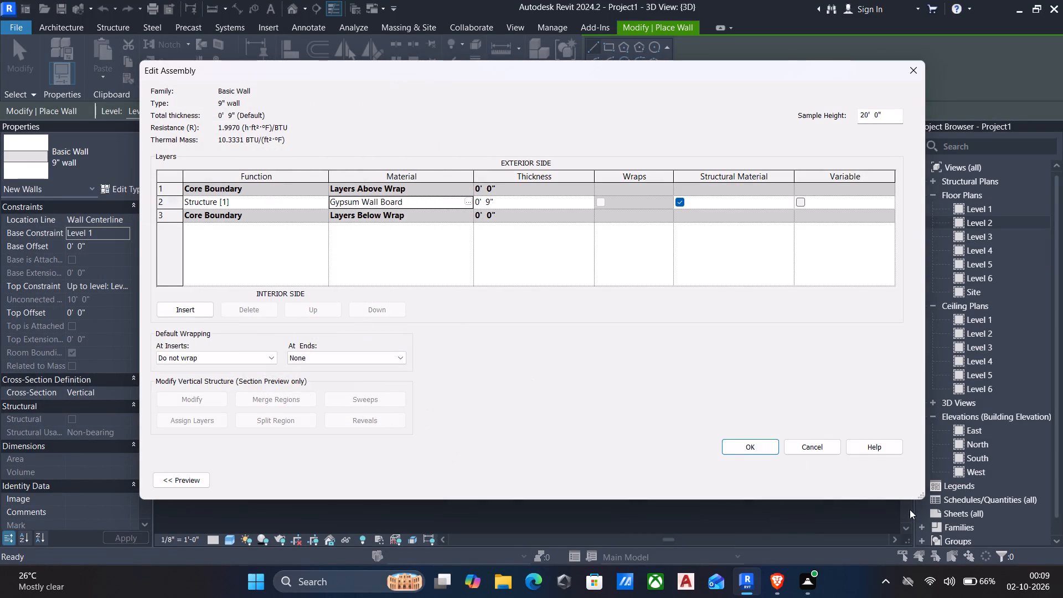
pyautogui.click(760, 446)
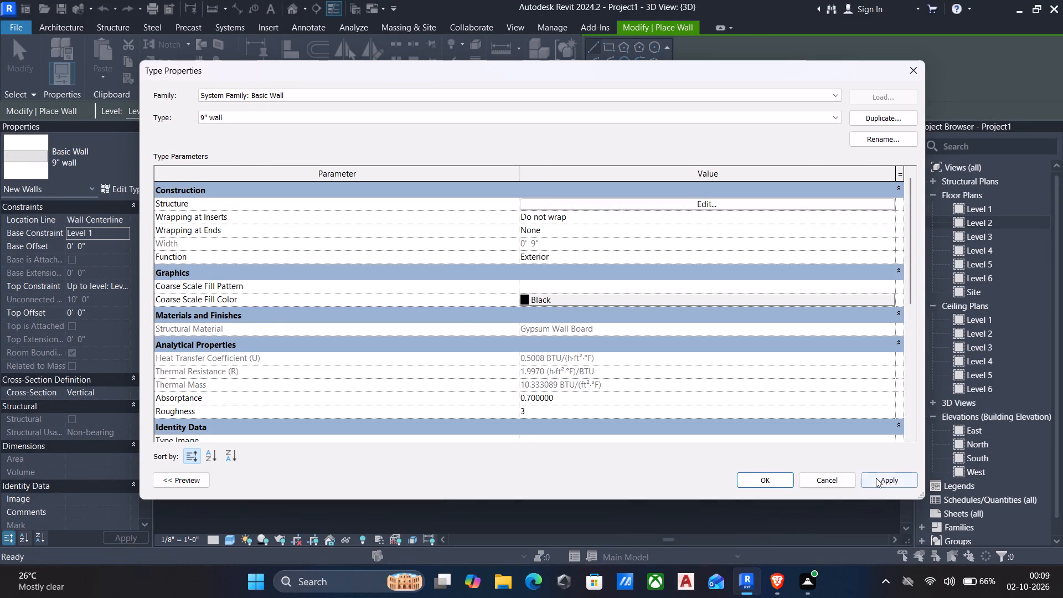
pyautogui.click(878, 479)
pyautogui.click(751, 482)
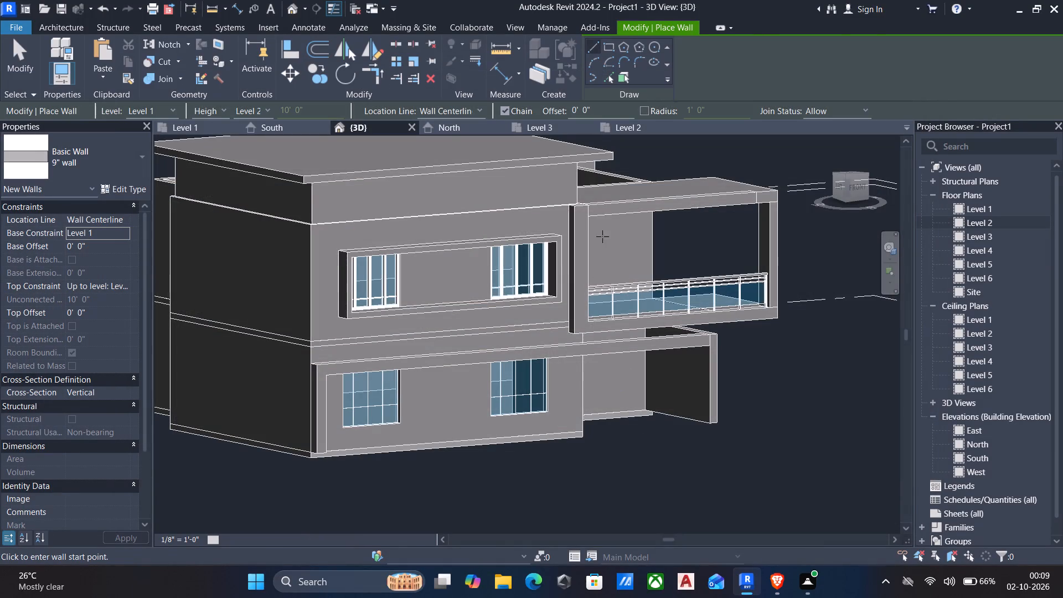
# Set the 3D view's visual style to Realistic and leave the wall command.
pyautogui.click(233, 535)
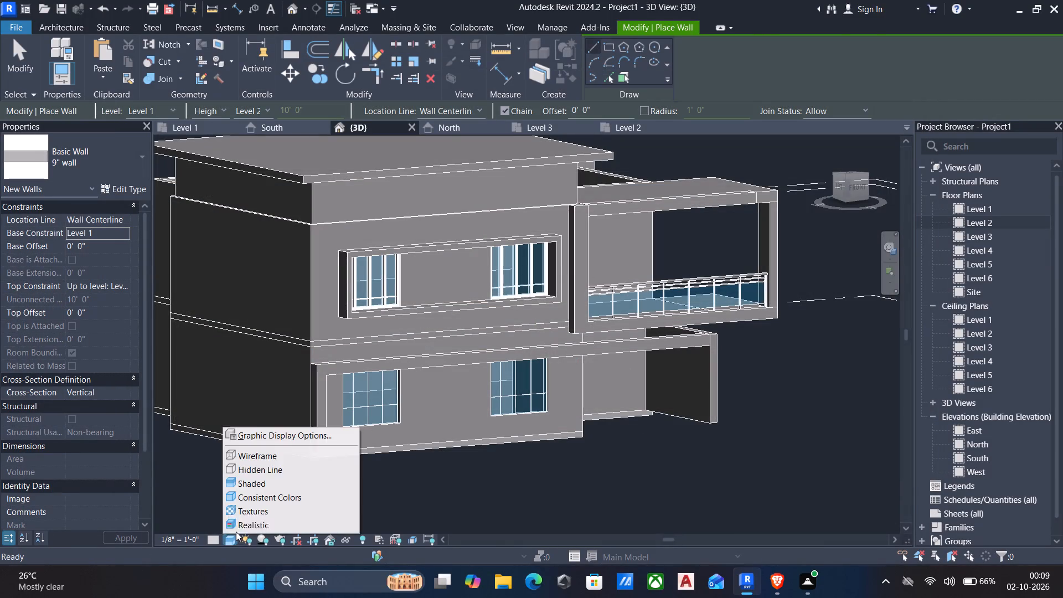
pyautogui.click(239, 527)
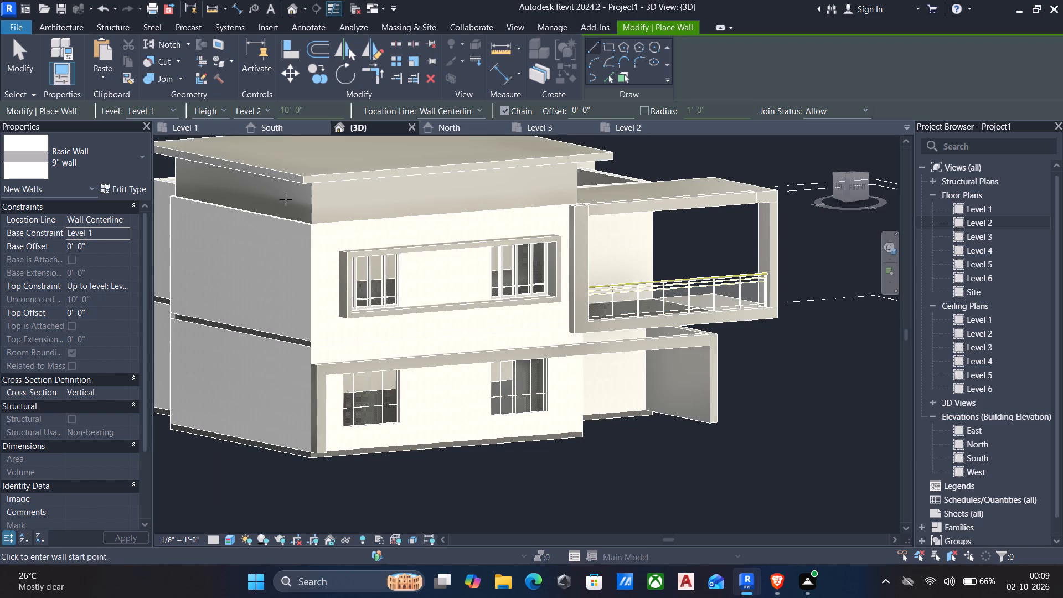
pyautogui.scroll(-2, 339, 214)
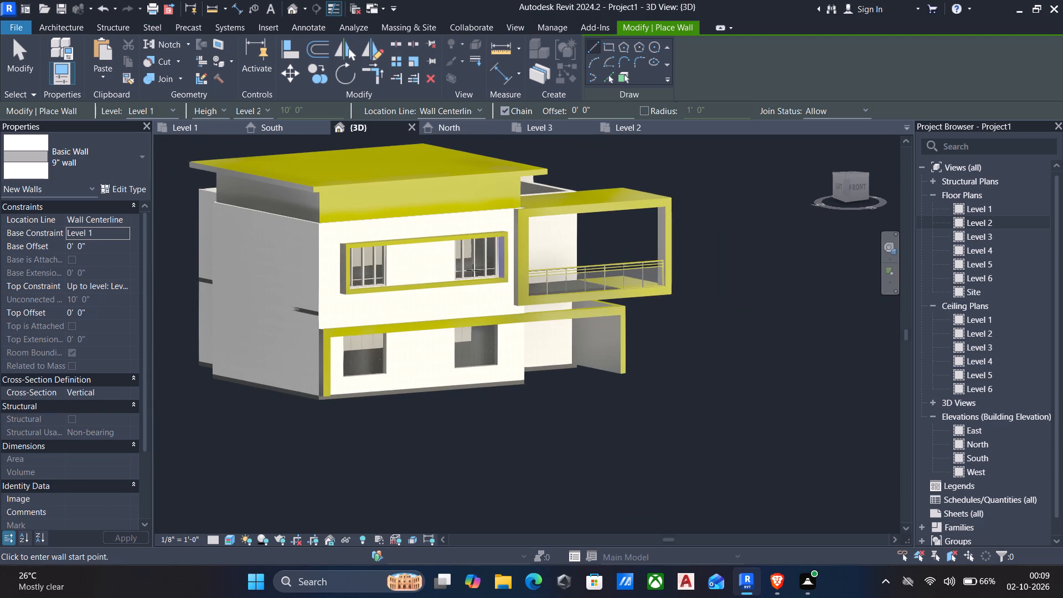
pyautogui.press('Escape')
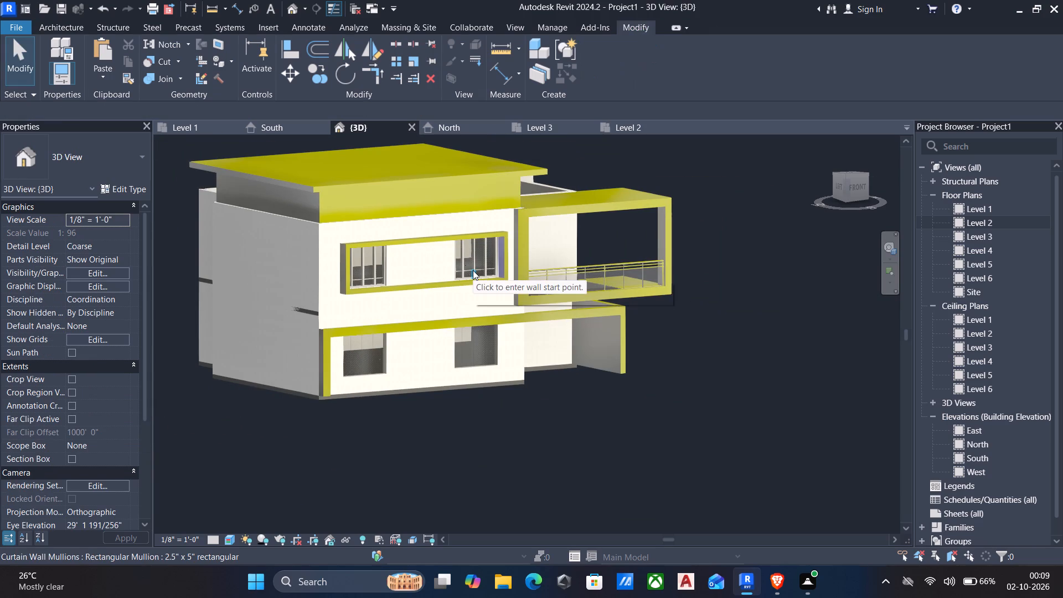
# Reopen the in-place facade model and open the material selection for the roof block extrusion beneath the overhanging slab.
pyautogui.click(319, 208)
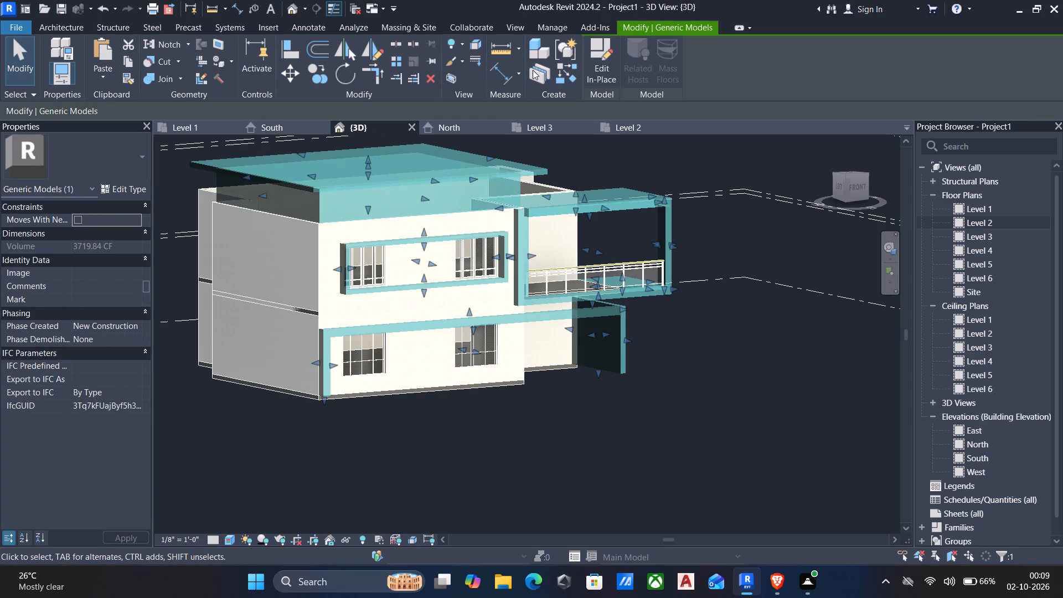
pyautogui.click(596, 47)
pyautogui.scroll(2, 314, 208)
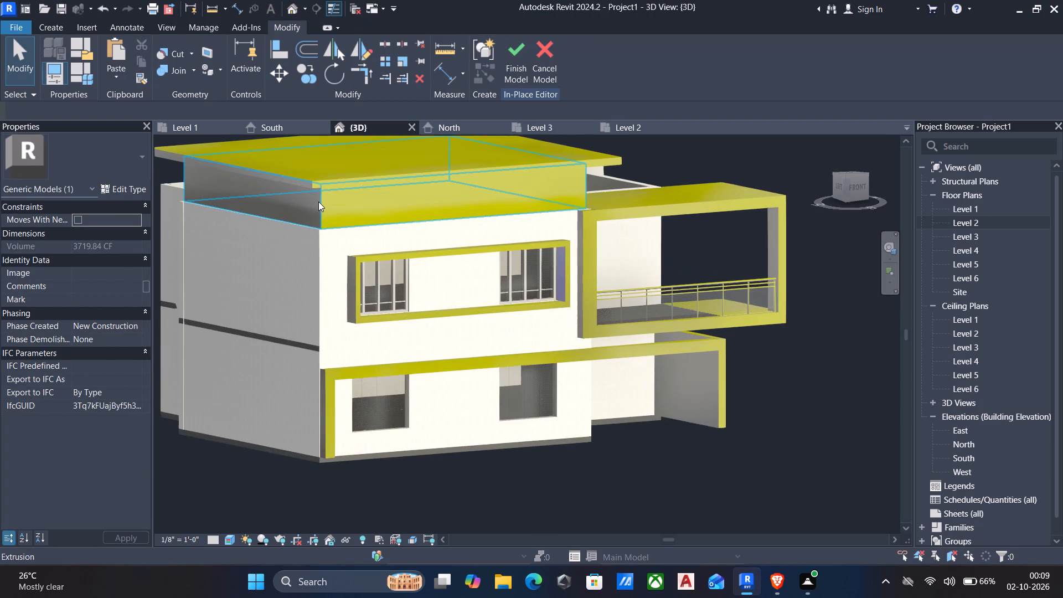
pyautogui.scroll(1, 319, 199)
pyautogui.click(323, 209)
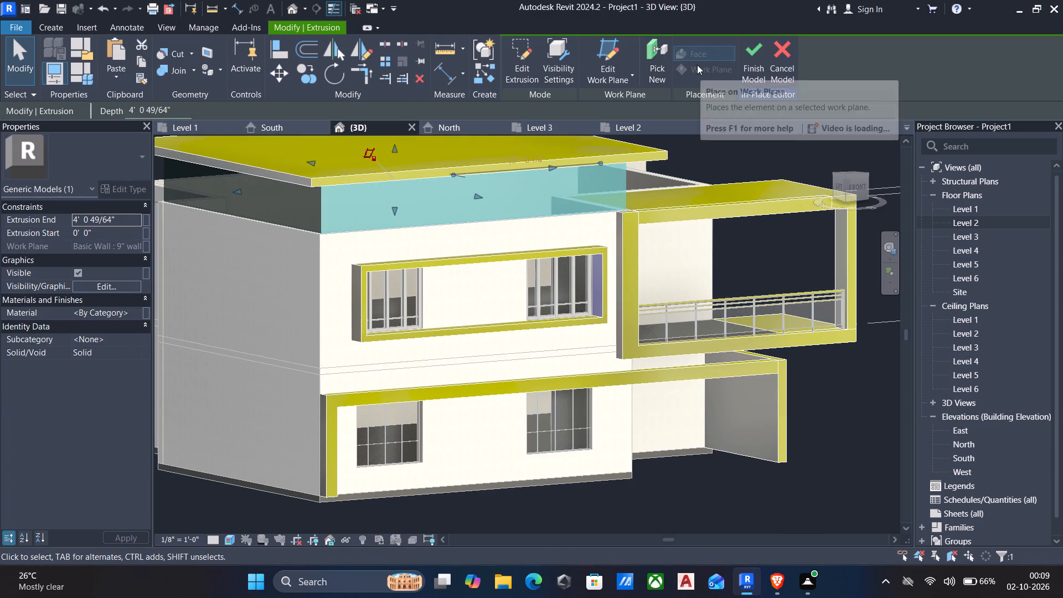
pyautogui.click(135, 310)
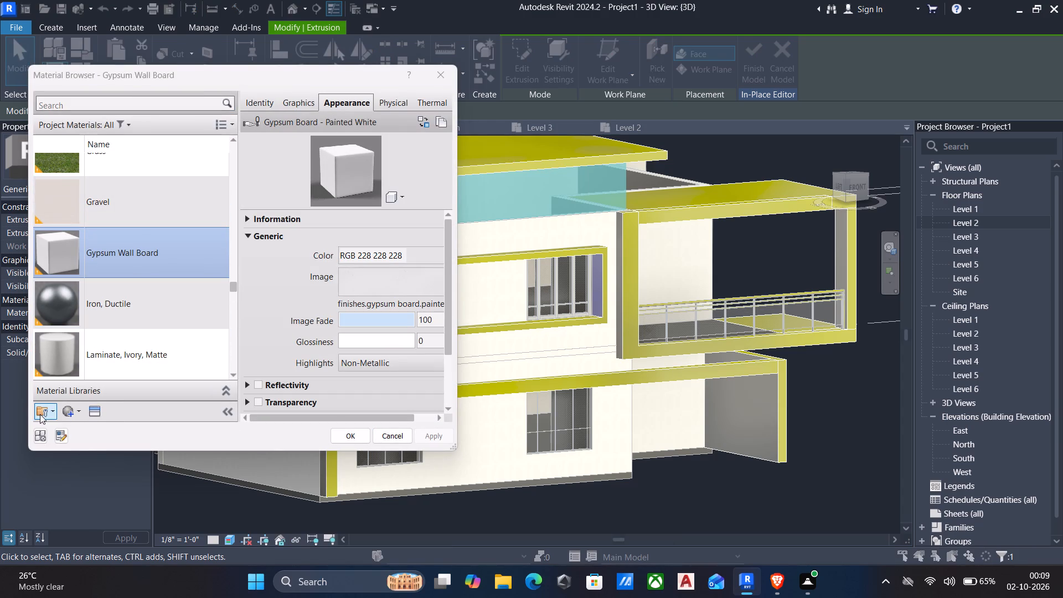
# Create a new project material and name it "tile".
pyautogui.click(65, 412)
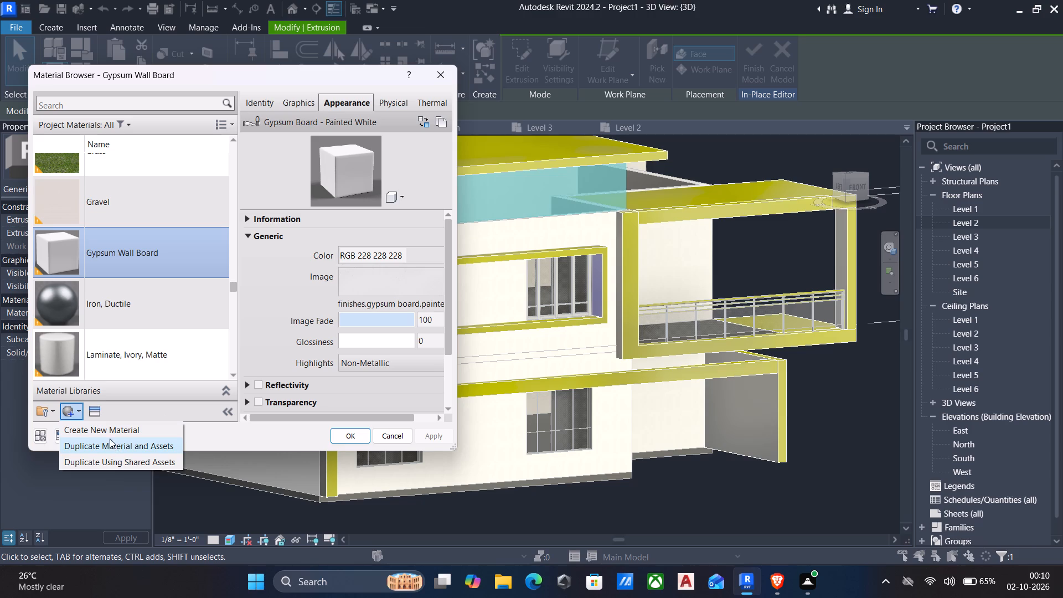
pyautogui.click(110, 432)
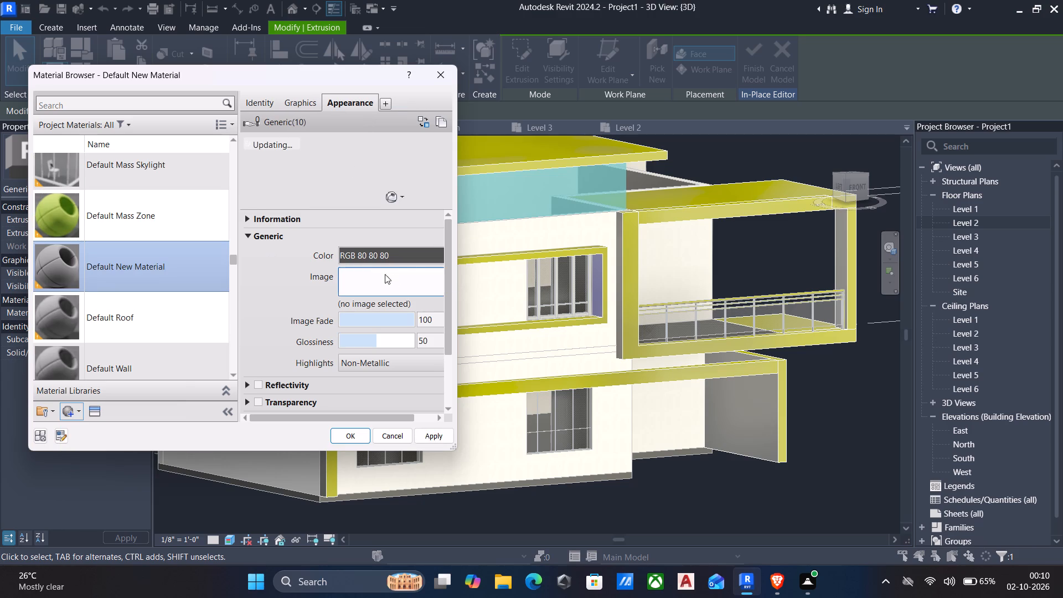
pyautogui.click(261, 102)
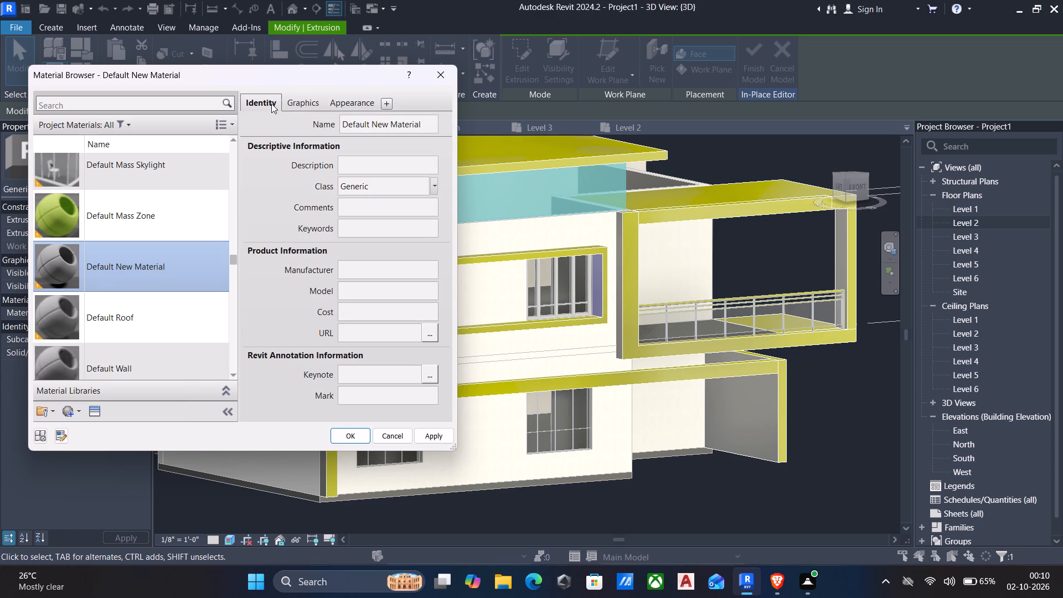
pyautogui.click(424, 123)
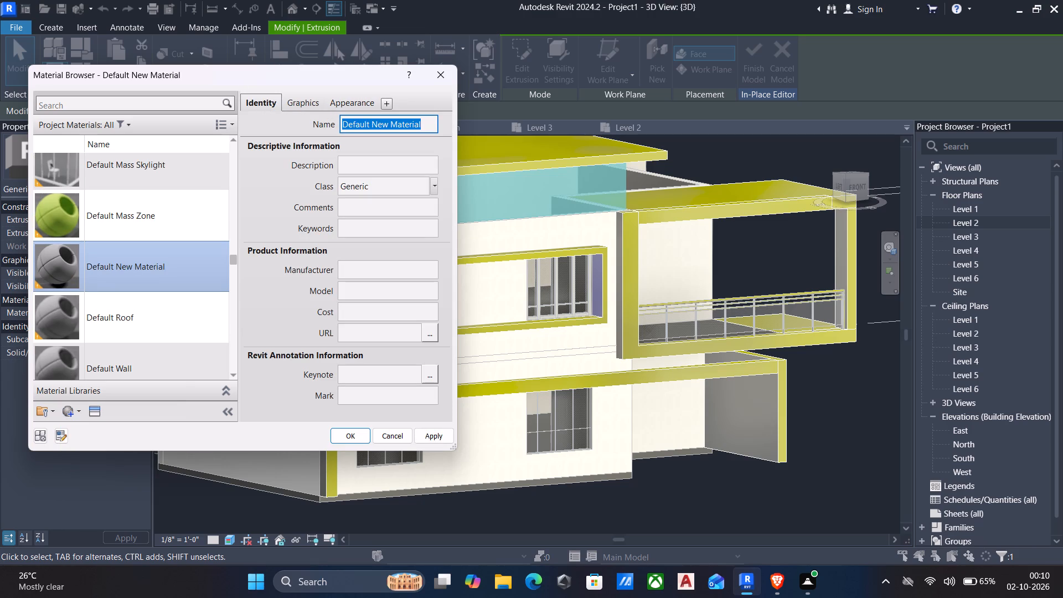
pyautogui.write('tile')
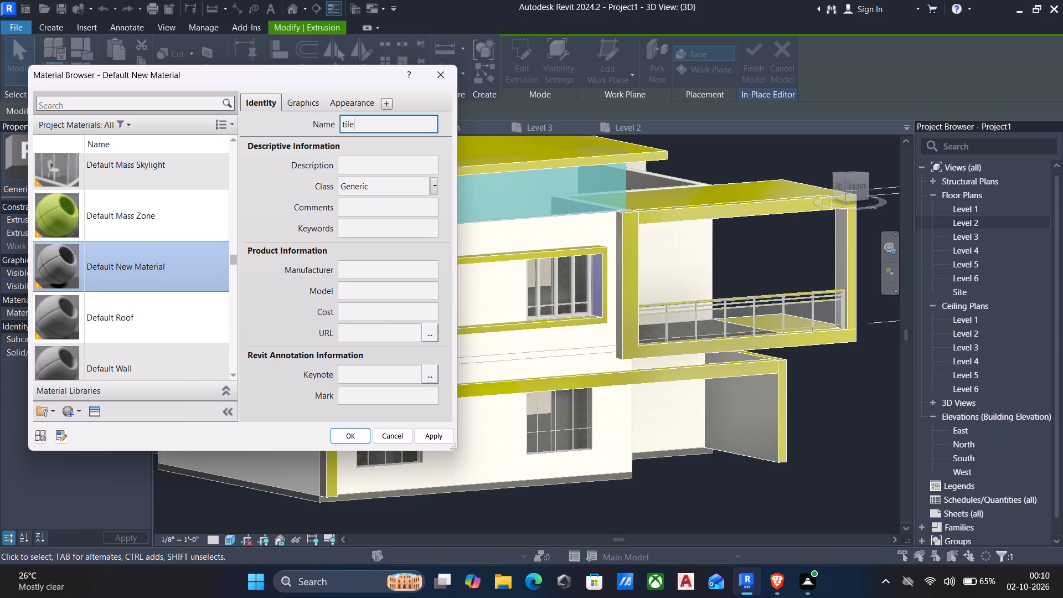
pyautogui.click(429, 436)
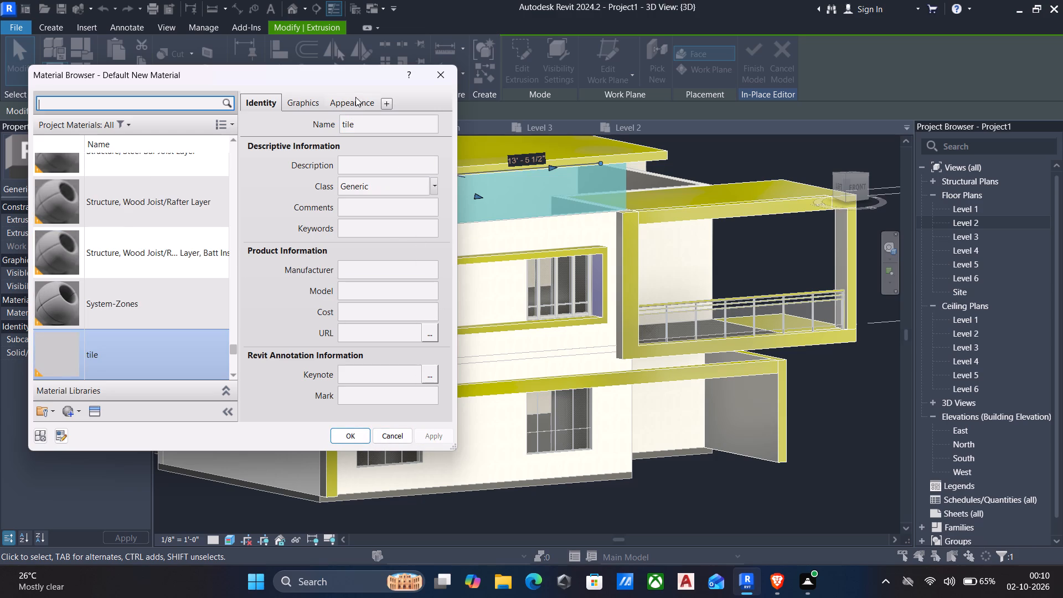
# Give the tile material's appearance the image black colour tile.jpeg from the AUTOCAD PLANS FUJI folder in Downloads.
pyautogui.click(354, 97)
pyautogui.click(415, 281)
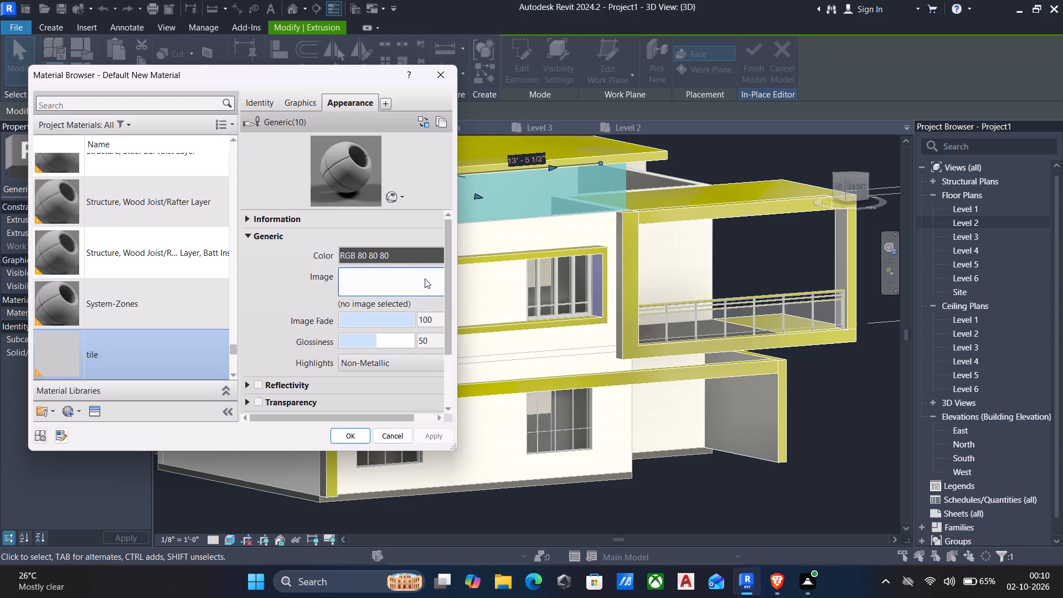
pyautogui.click(458, 135)
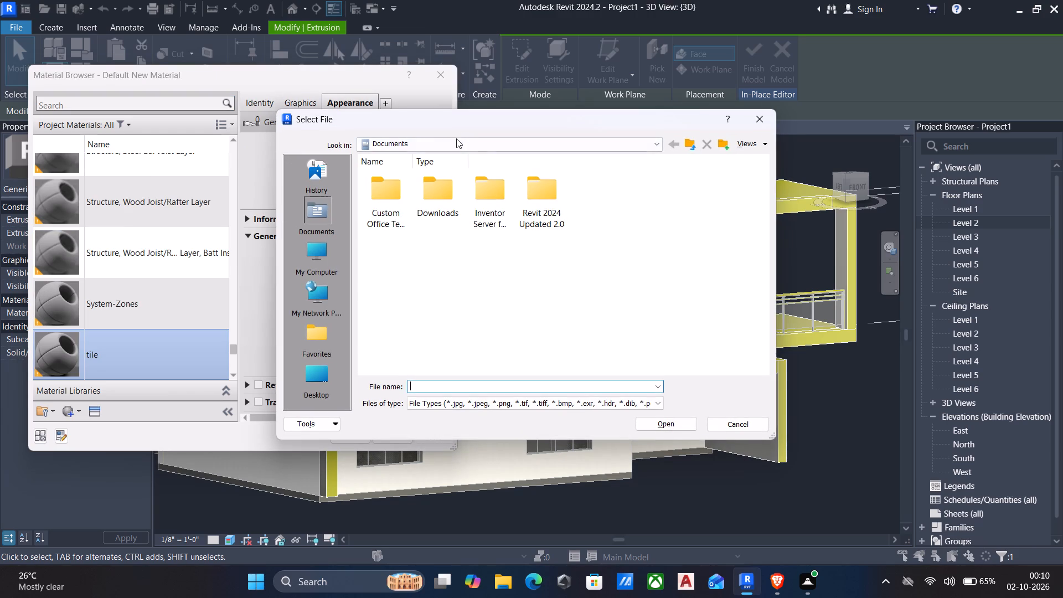
pyautogui.click(455, 141)
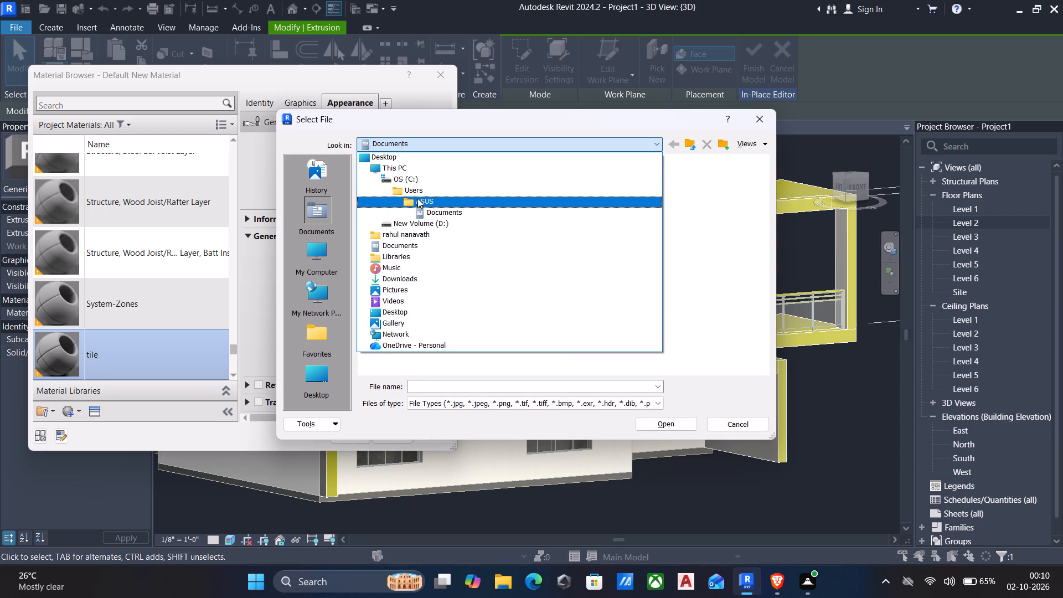
pyautogui.click(425, 200)
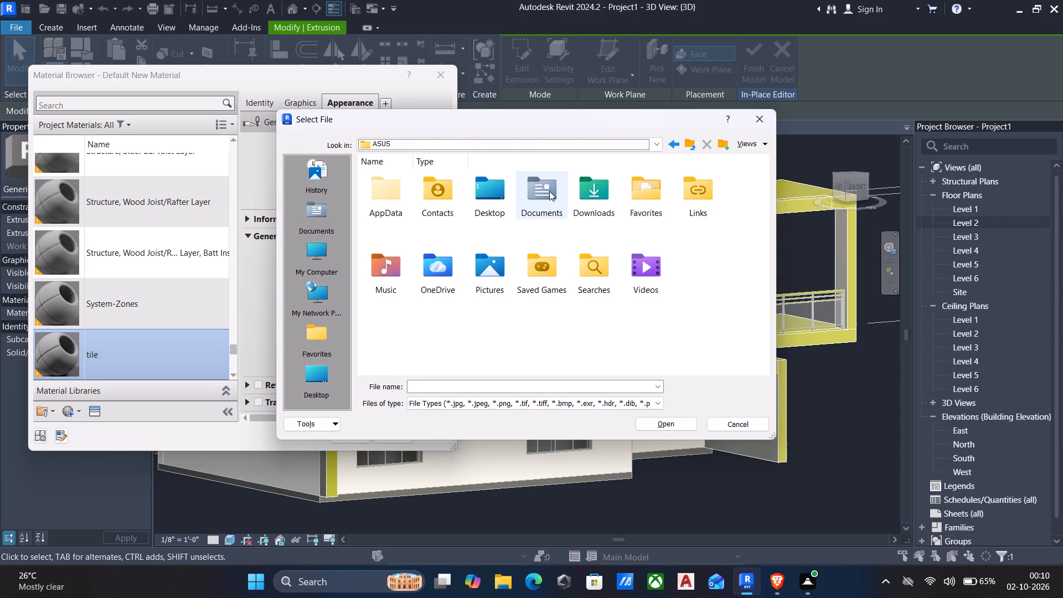
pyautogui.doubleClick(583, 194)
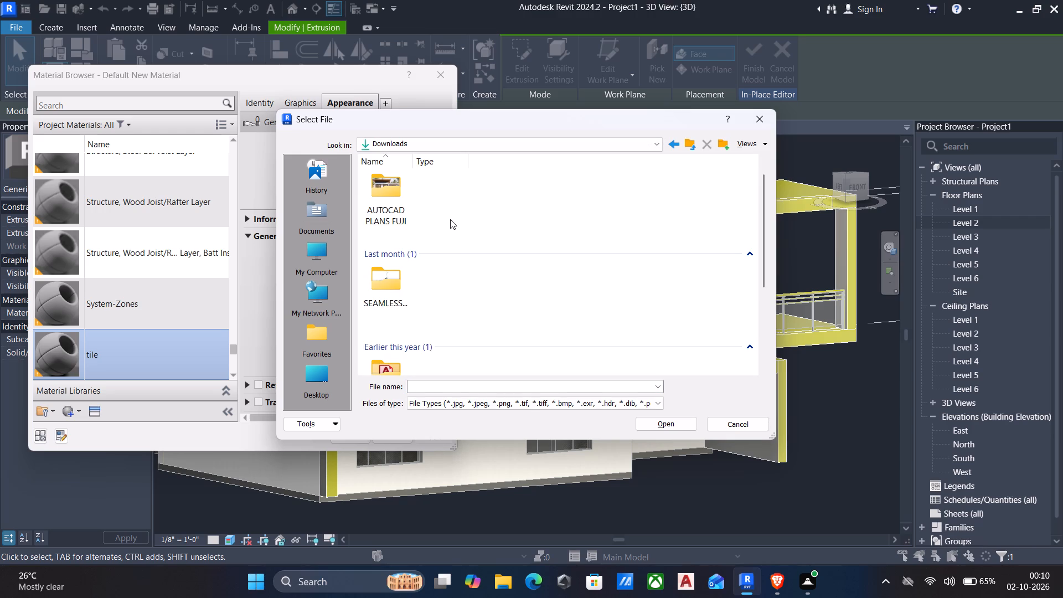
pyautogui.doubleClick(386, 200)
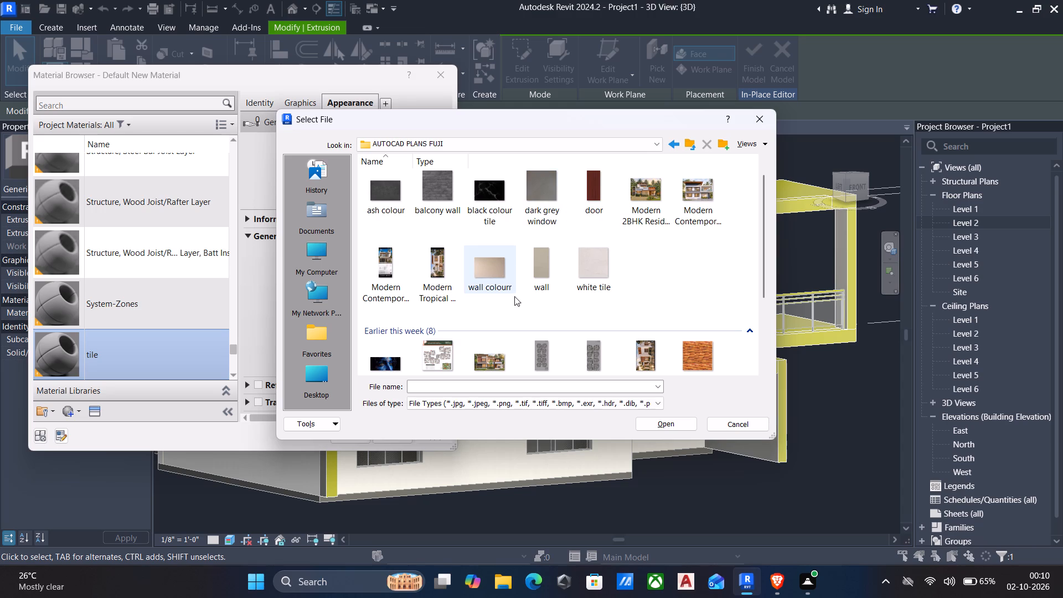
pyautogui.click(495, 196)
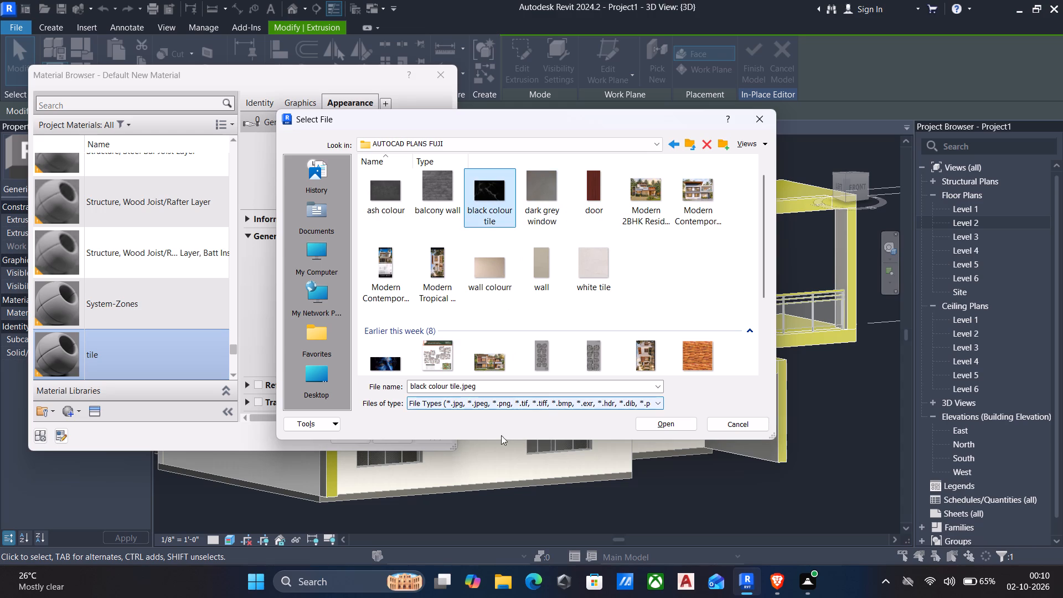
pyautogui.click(652, 423)
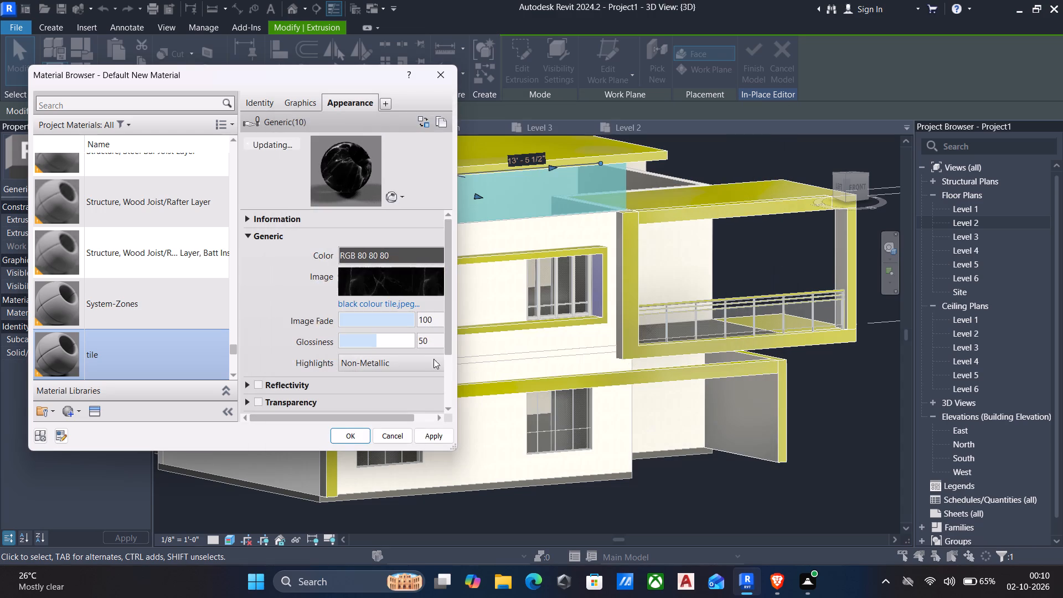
pyautogui.click(442, 435)
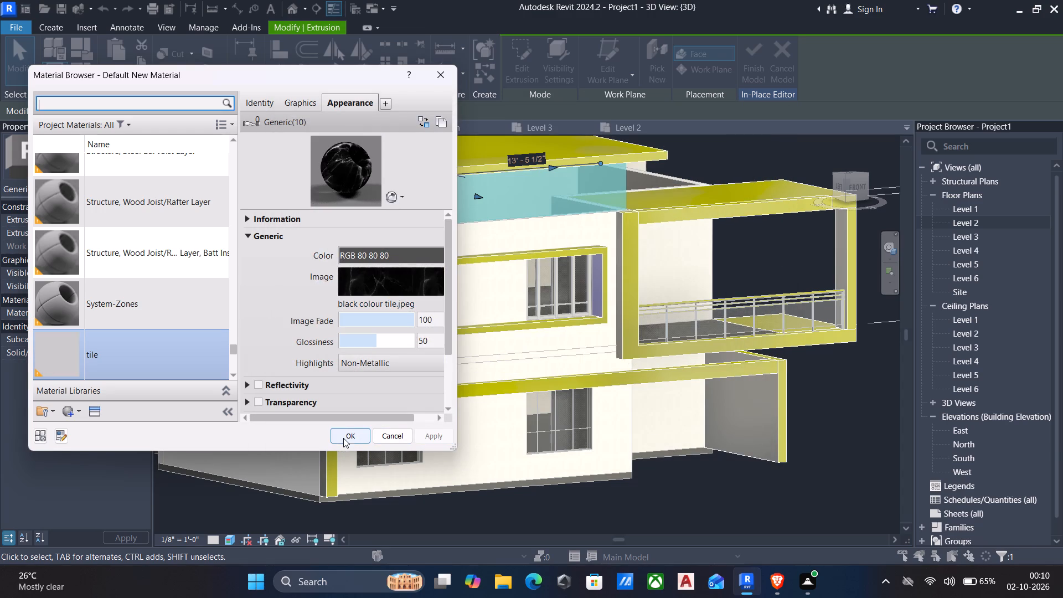
# Set the sample size width of the tile material's image texture to 5' and apply the change.
pyautogui.click(416, 278)
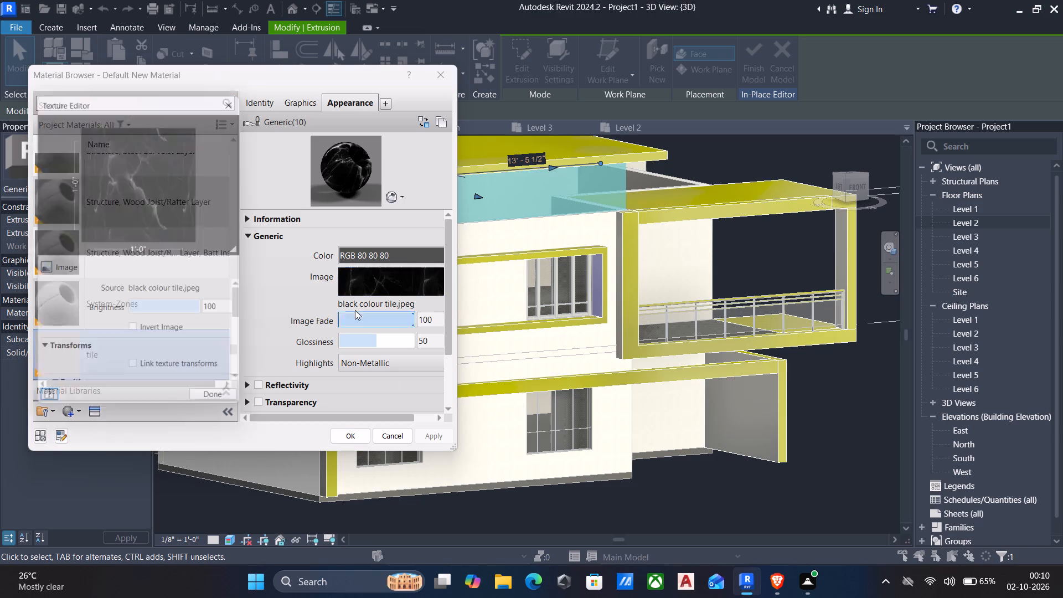
pyautogui.moveTo(246, 324); pyautogui.dragTo(240, 383)
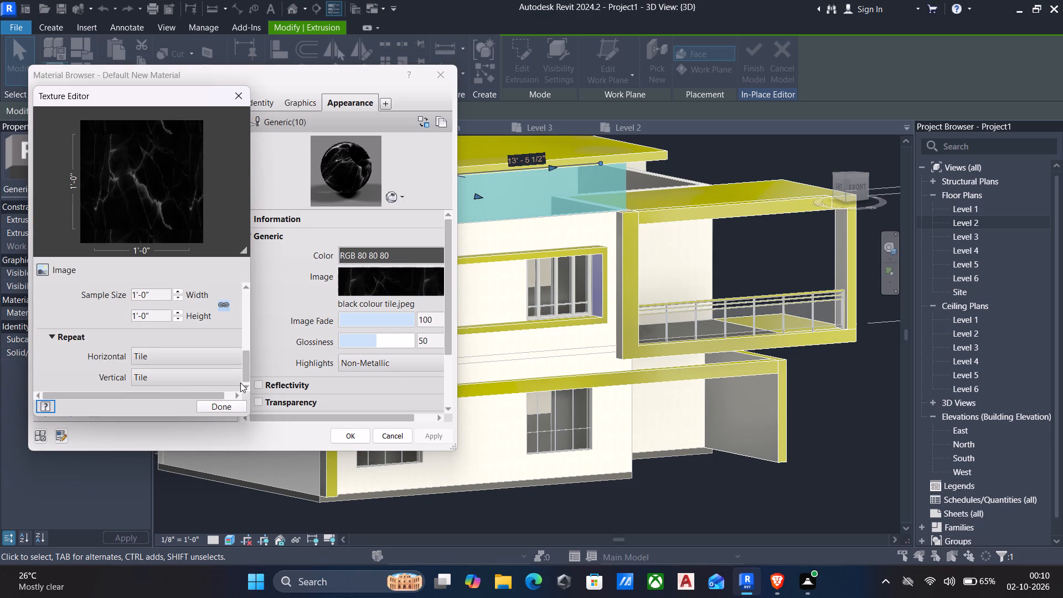
pyautogui.moveTo(240, 383); pyautogui.dragTo(240, 384)
pyautogui.moveTo(244, 342); pyautogui.dragTo(254, 377)
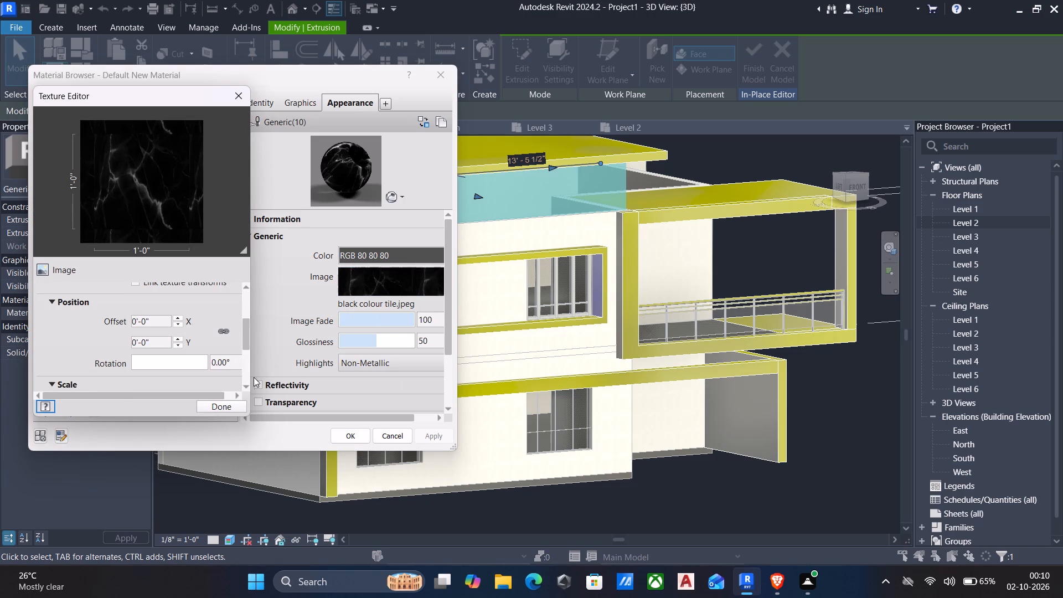
pyautogui.moveTo(254, 377); pyautogui.dragTo(251, 385)
pyautogui.moveTo(249, 347); pyautogui.dragTo(244, 398)
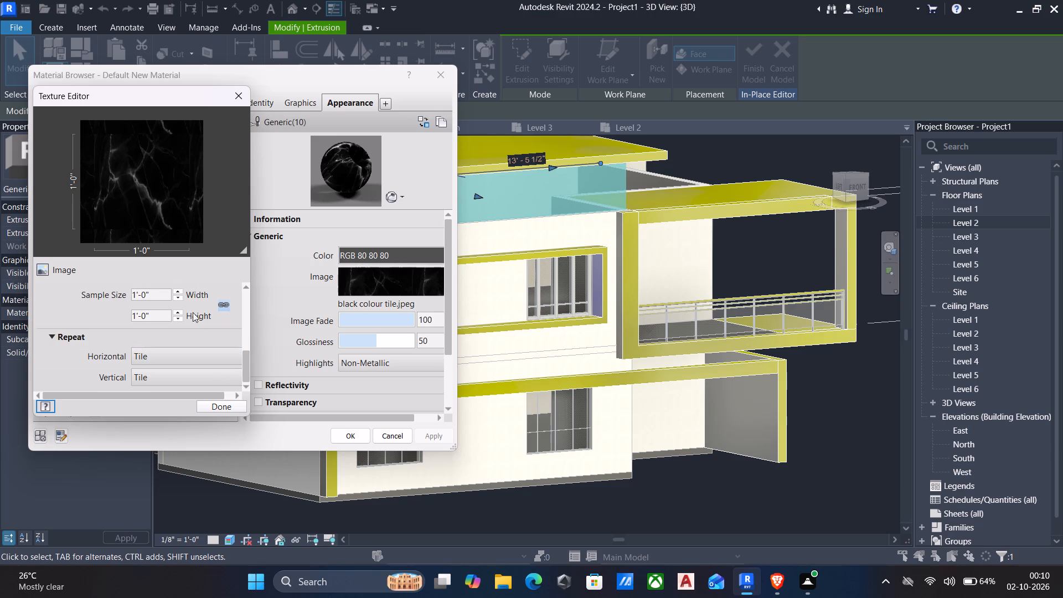
pyautogui.click(163, 295)
pyautogui.write("5'")
pyautogui.click(235, 411)
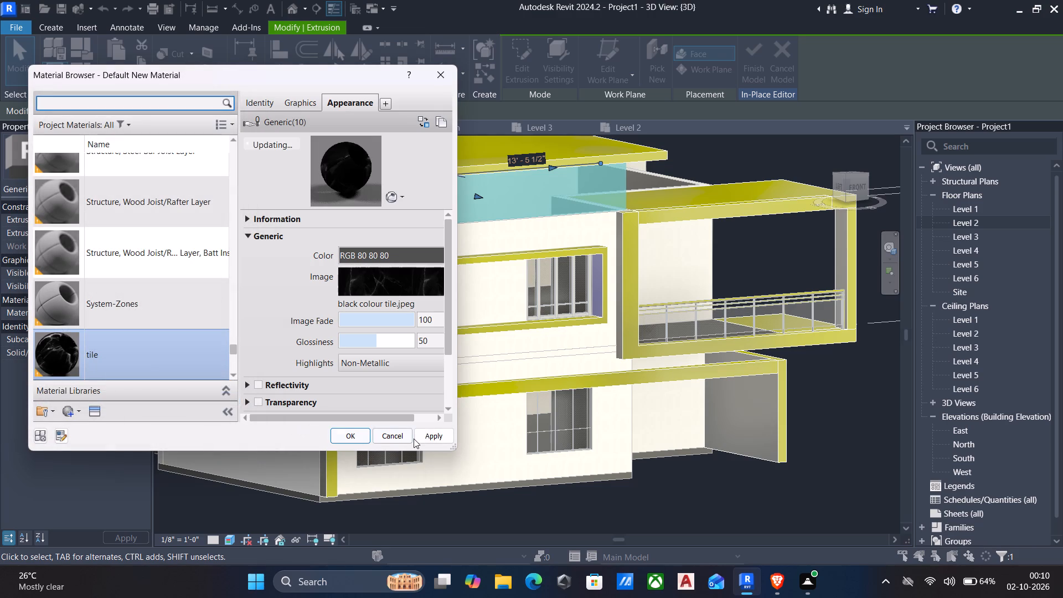
pyautogui.click(430, 435)
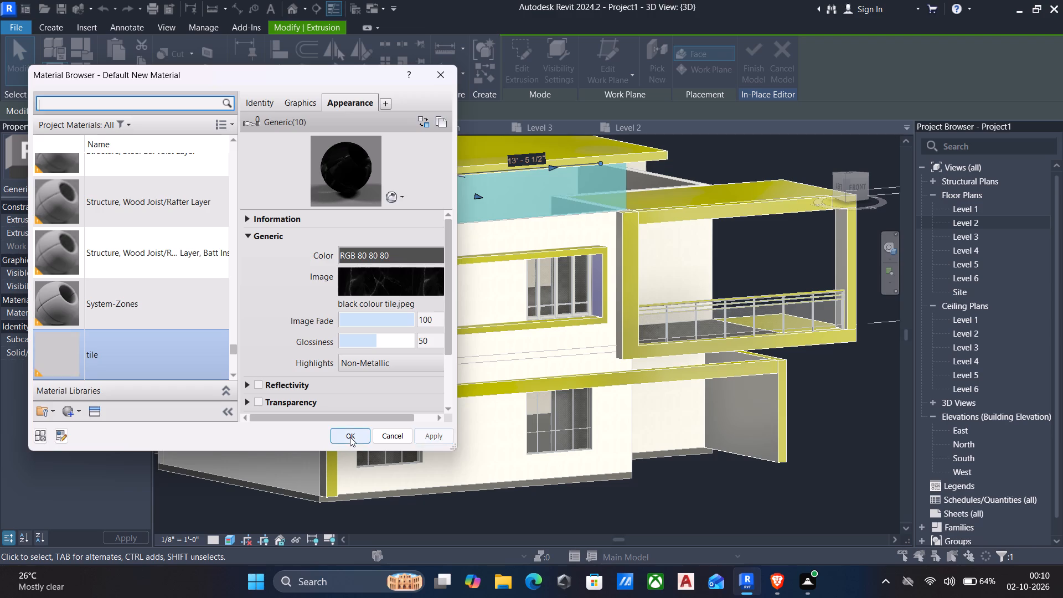
# Assign the tile material to the roof block extrusion and finish the in-place model.
pyautogui.click(350, 437)
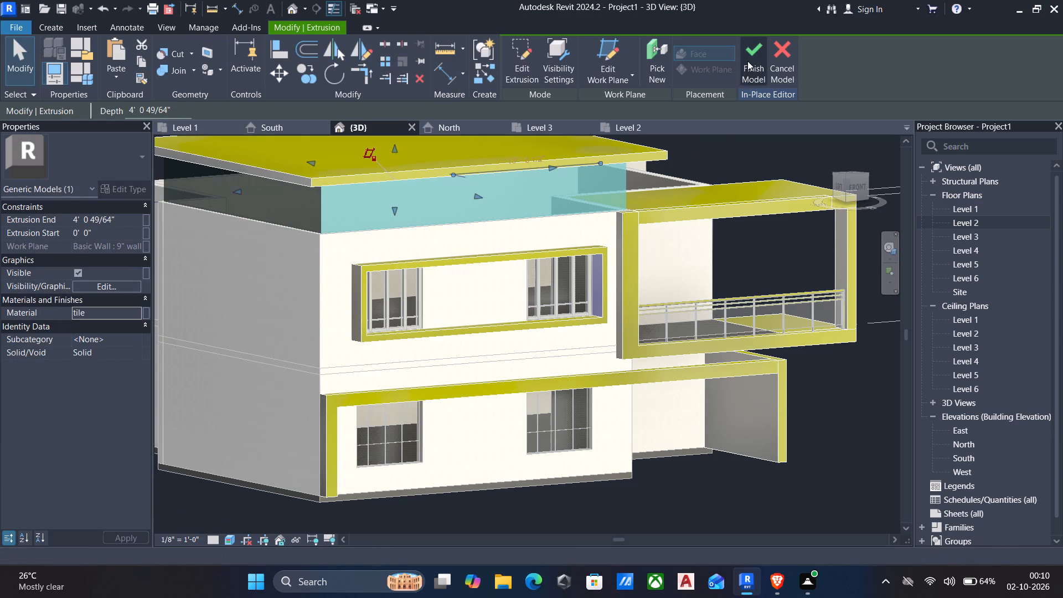
pyautogui.click(751, 54)
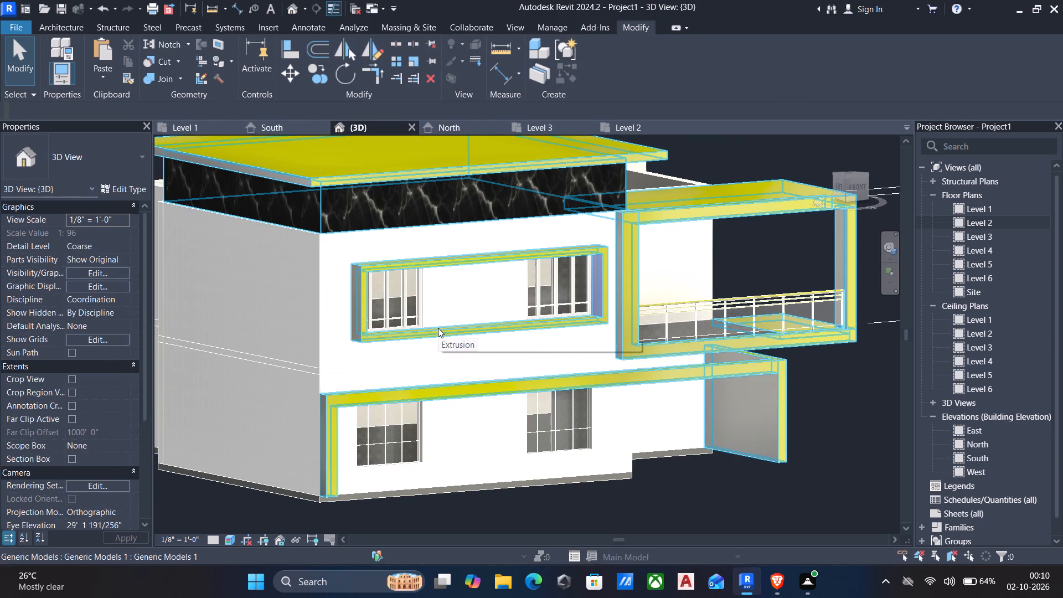
# Reopen the in-place facade model and open the material selection for the upper window frame, the ground-floor frame and its side wall extrusions together.
pyautogui.moveTo(438, 329); pyautogui.dragTo(456, 390, button='middle')
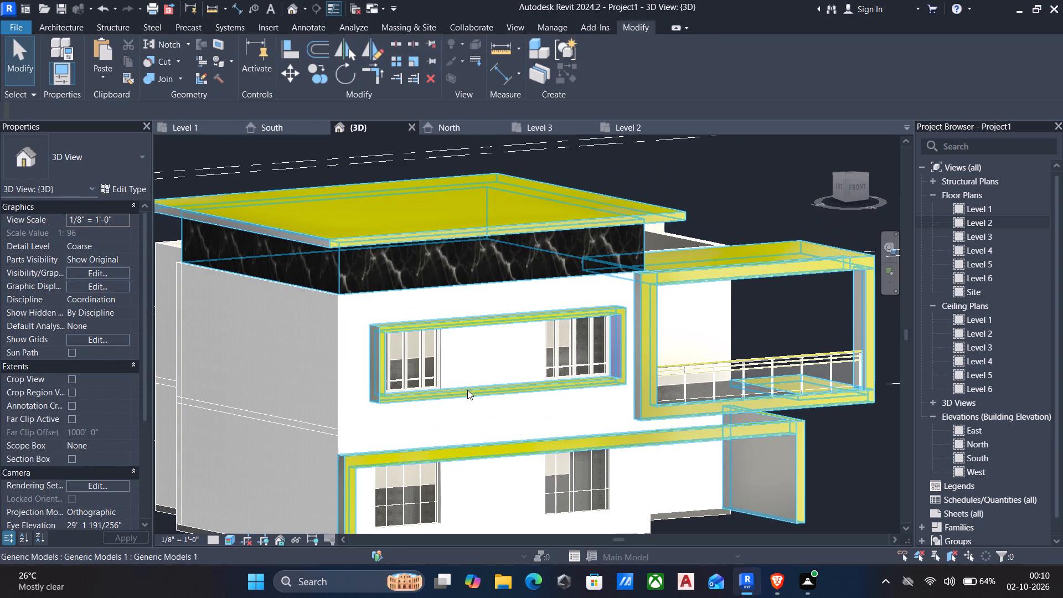
pyautogui.click(466, 323)
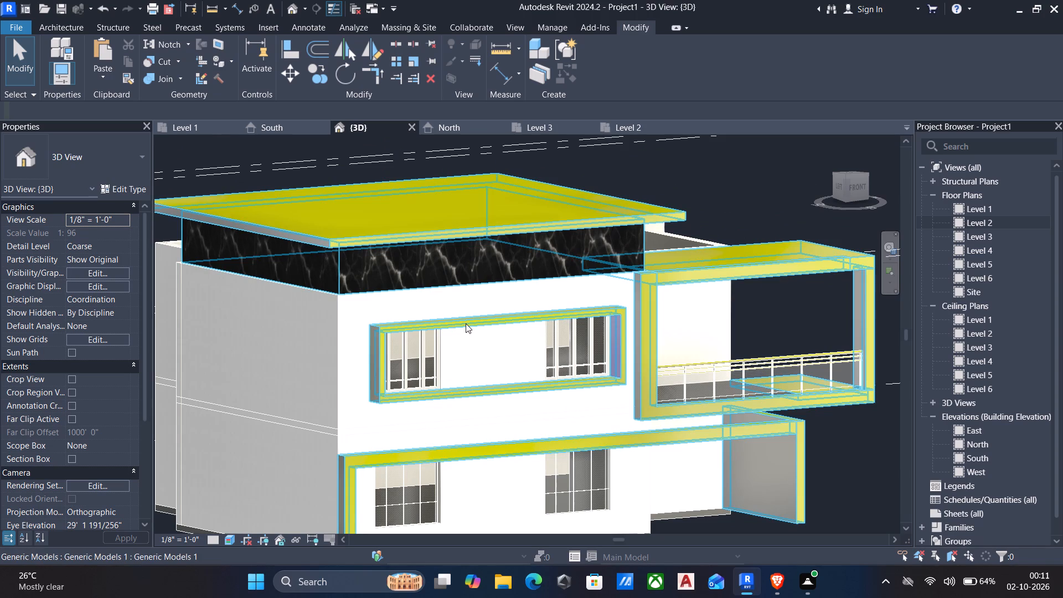
pyautogui.click(595, 68)
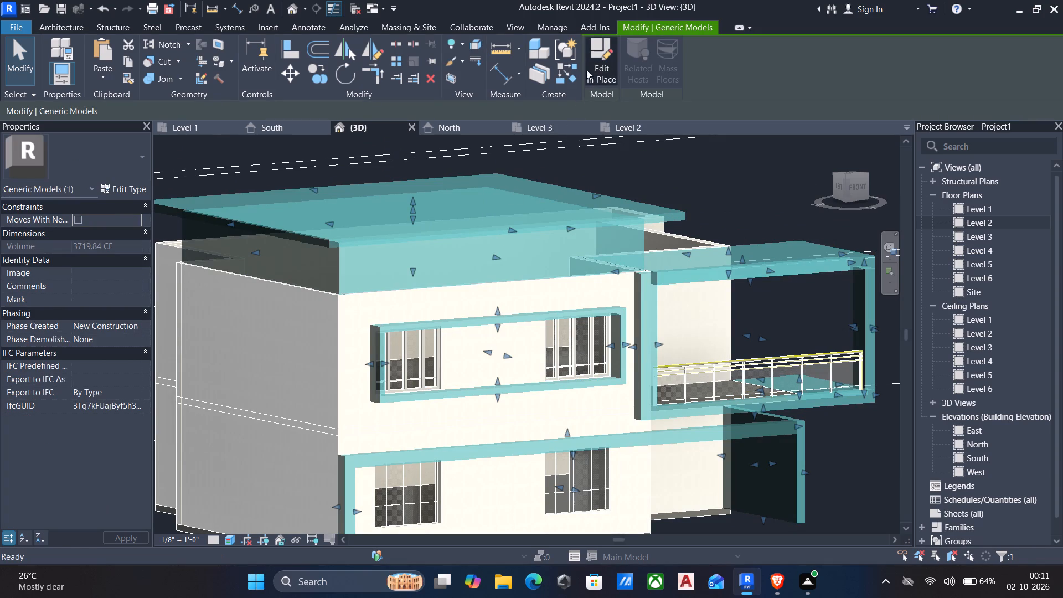
pyautogui.click(440, 324)
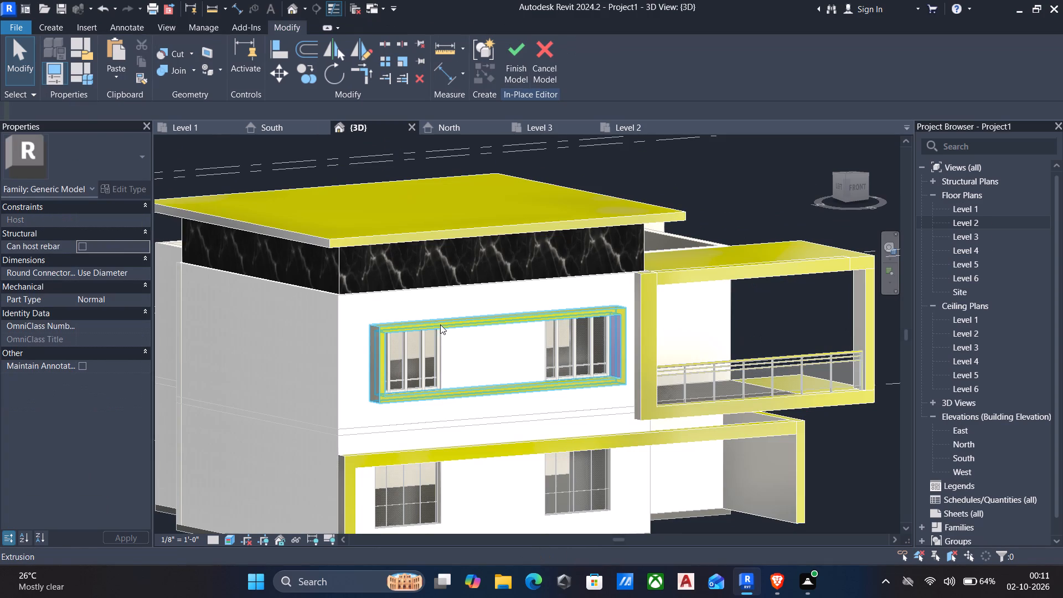
pyautogui.moveTo(476, 391); pyautogui.dragTo(474, 358, button='middle')
pyautogui.scroll(1, 476, 392)
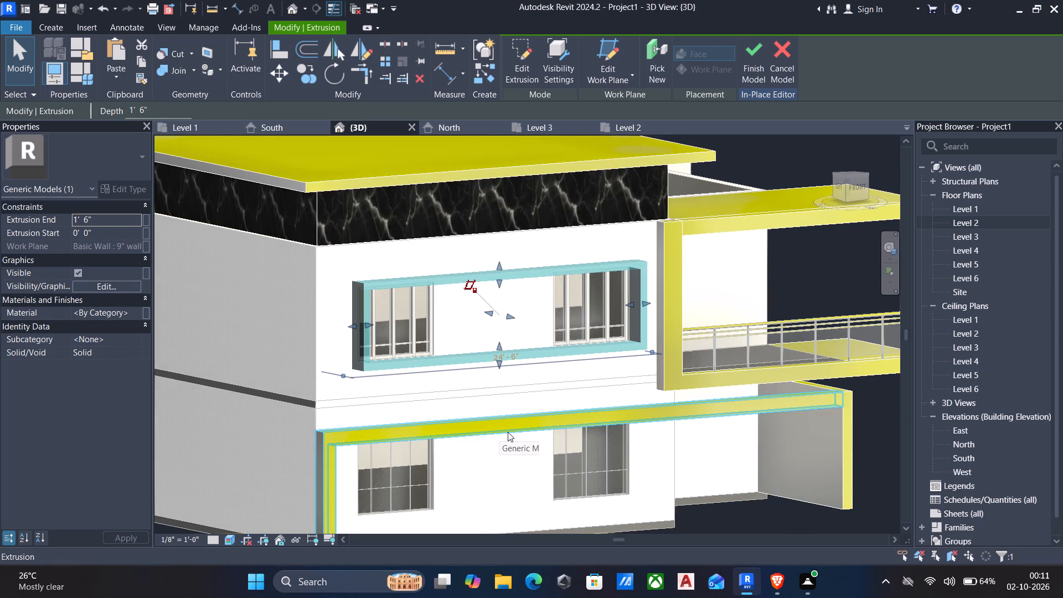
pyautogui.keyDown('ctrl'); pyautogui.click(533, 427); pyautogui.keyUp('ctrl')
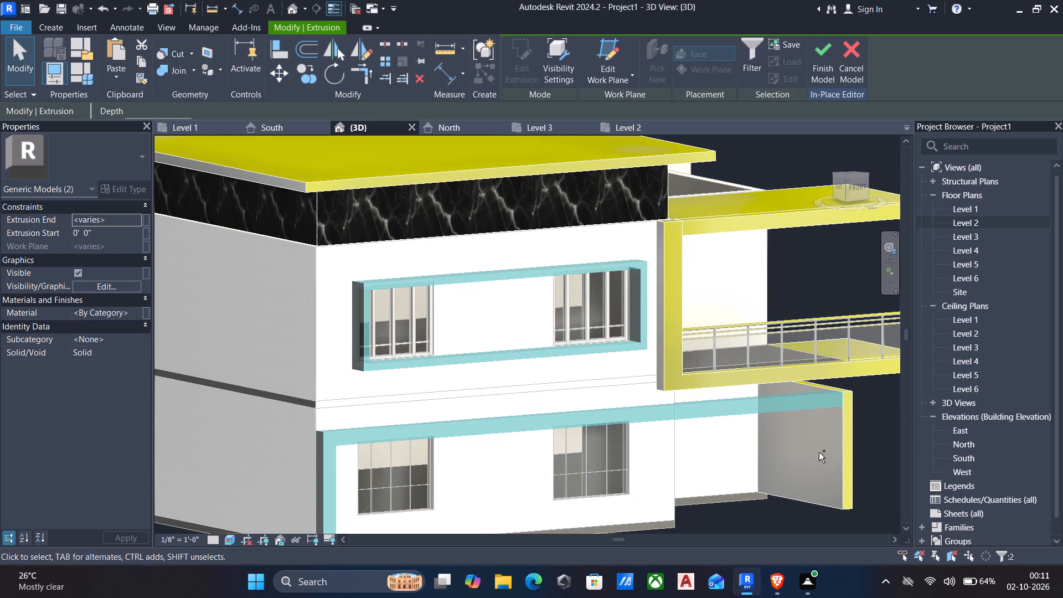
pyautogui.keyDown('ctrl'); pyautogui.click(842, 453); pyautogui.keyUp('ctrl')
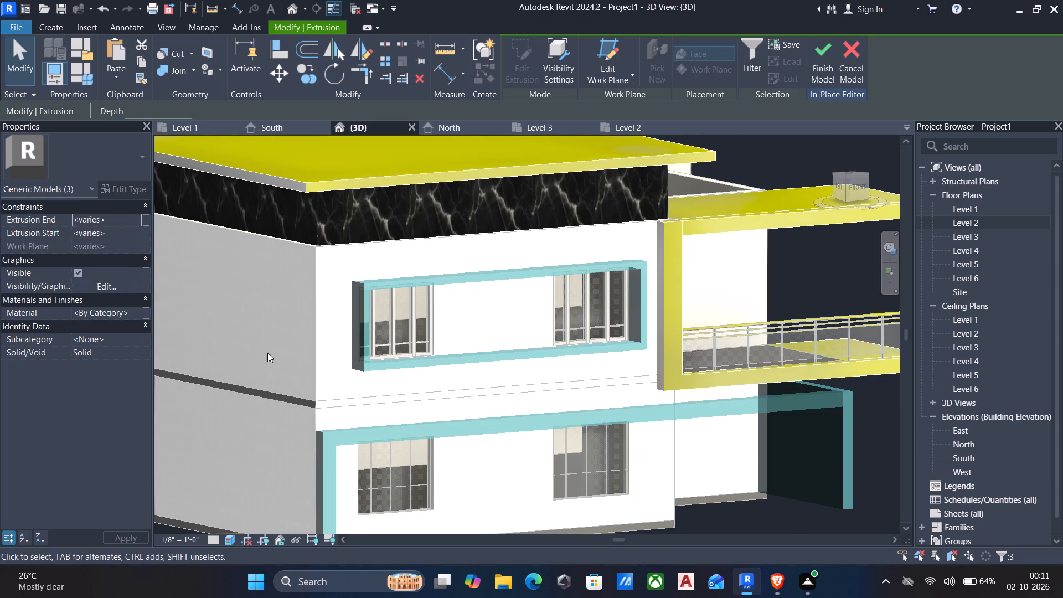
pyautogui.click(140, 311)
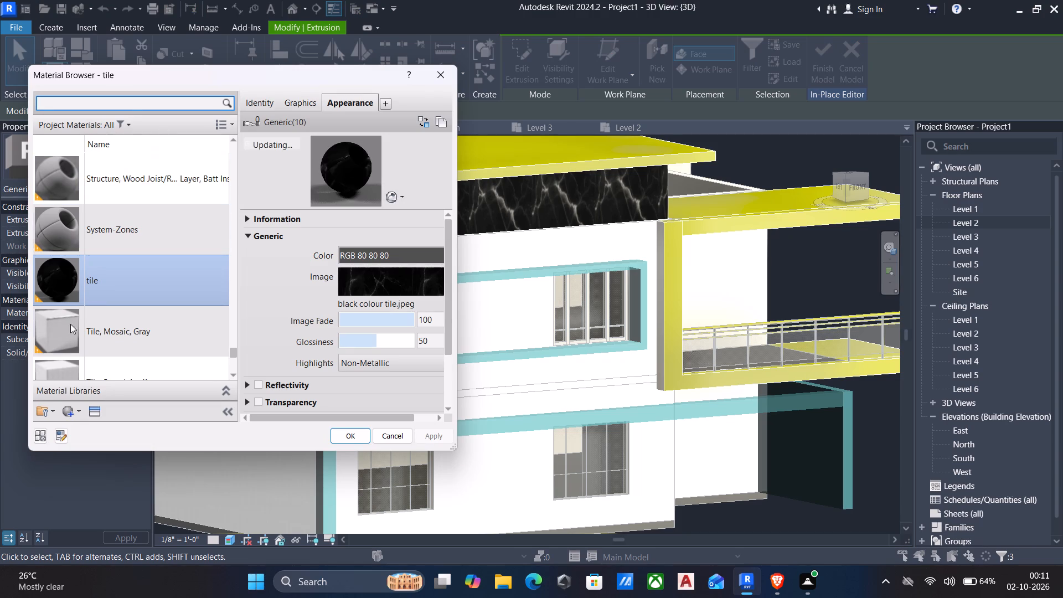
# Create a new material named extrusion and apply the name.
pyautogui.click(71, 410)
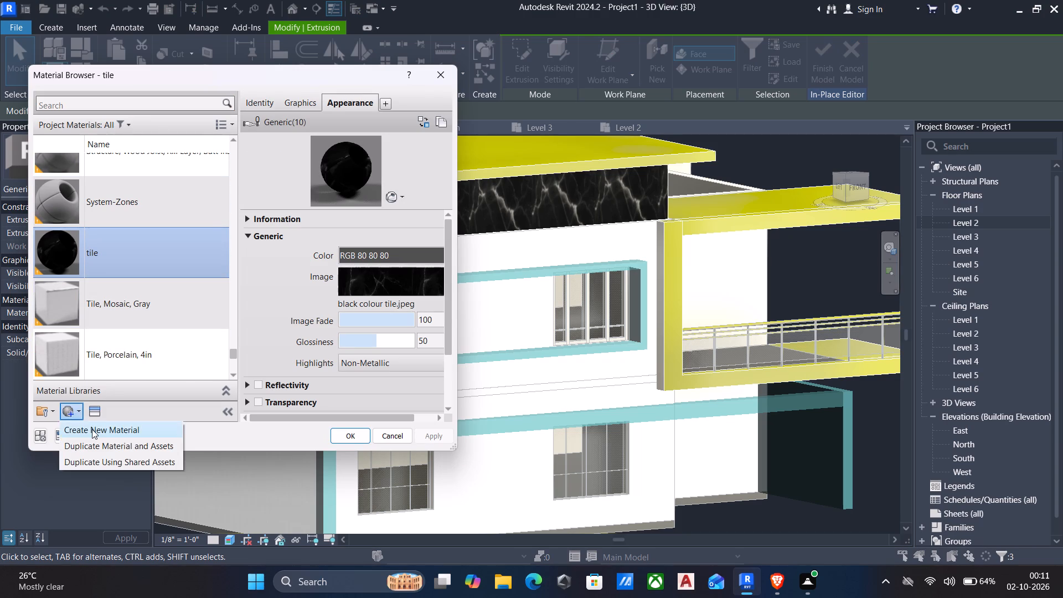
pyautogui.click(92, 429)
pyautogui.click(257, 101)
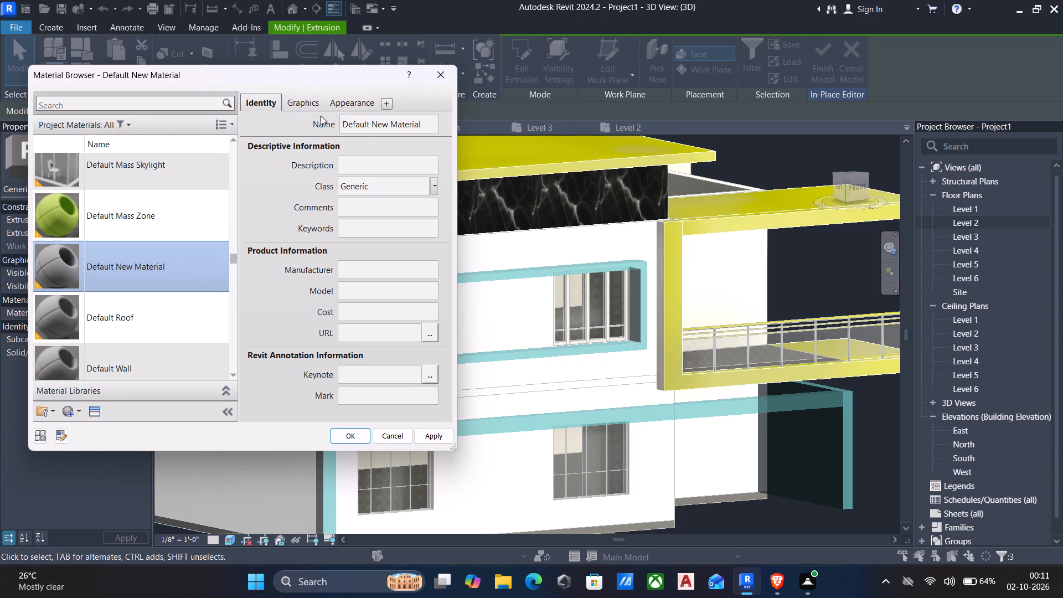
pyautogui.click(426, 131)
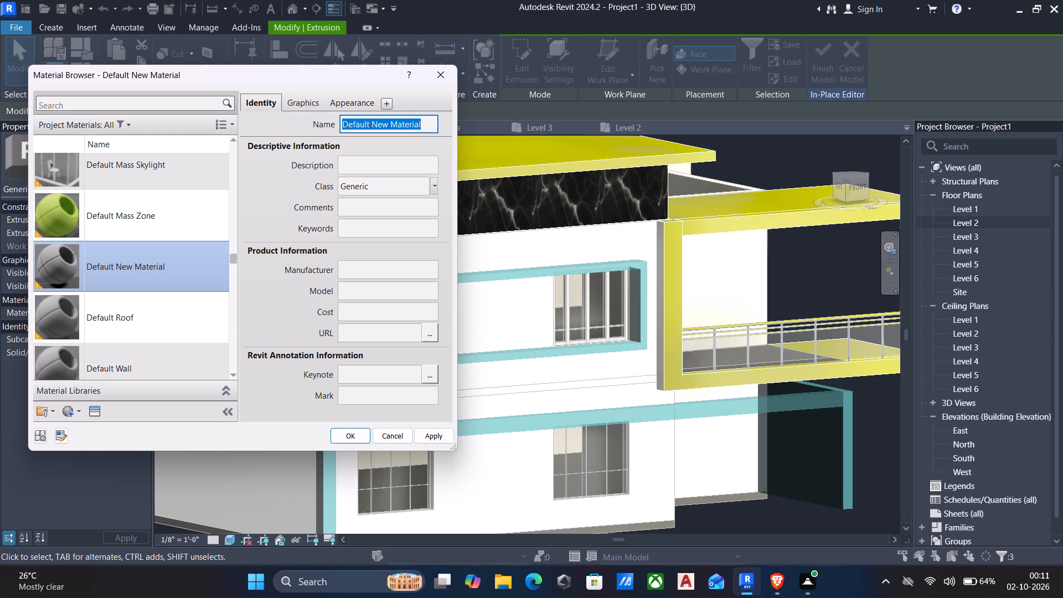
pyautogui.write('extrusion')
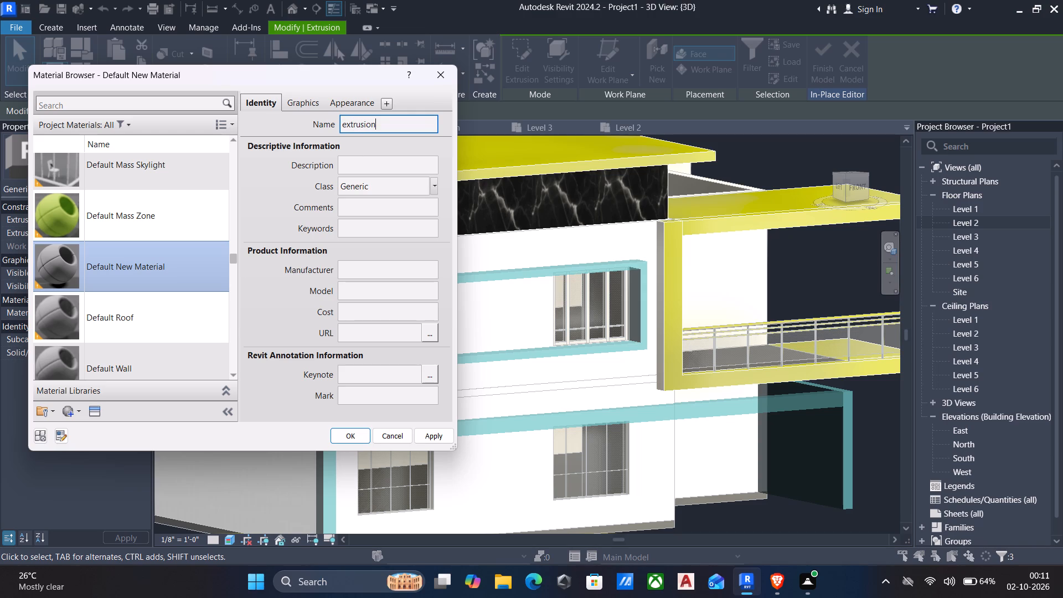
pyautogui.click(430, 438)
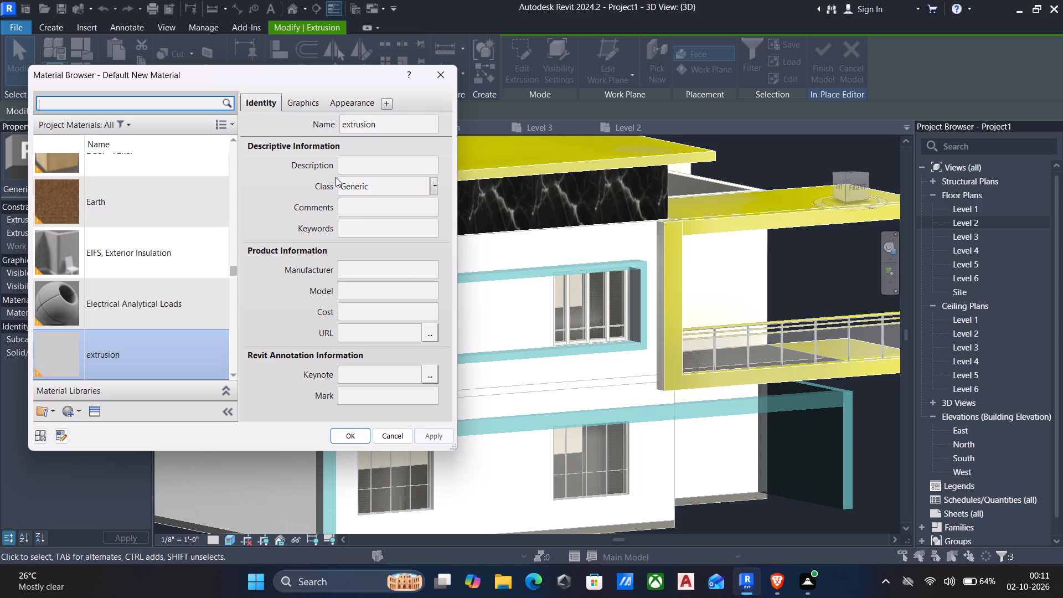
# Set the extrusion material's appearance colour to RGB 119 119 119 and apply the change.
pyautogui.click(341, 101)
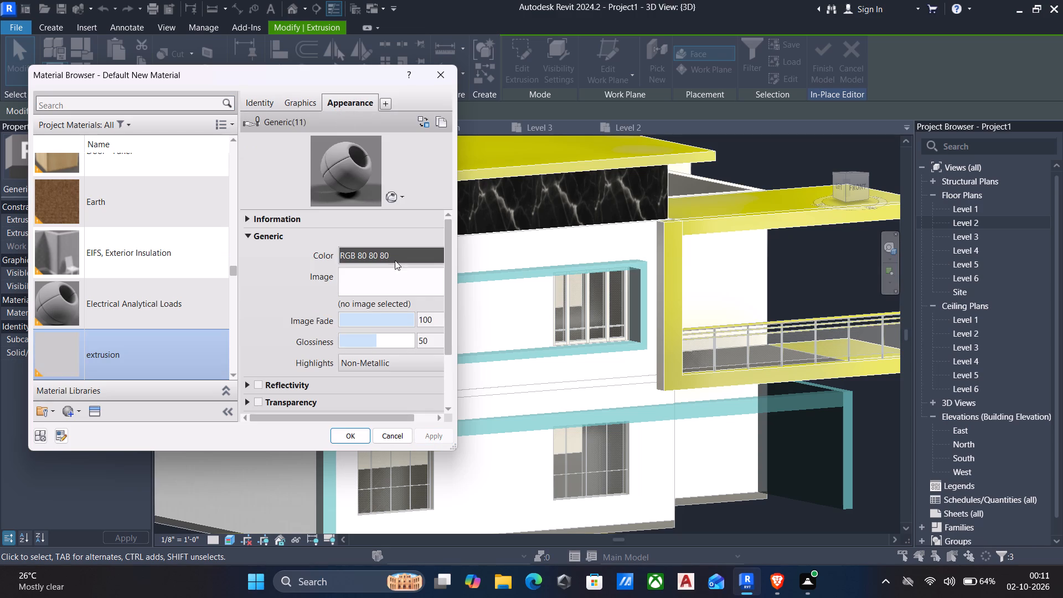
pyautogui.click(405, 276)
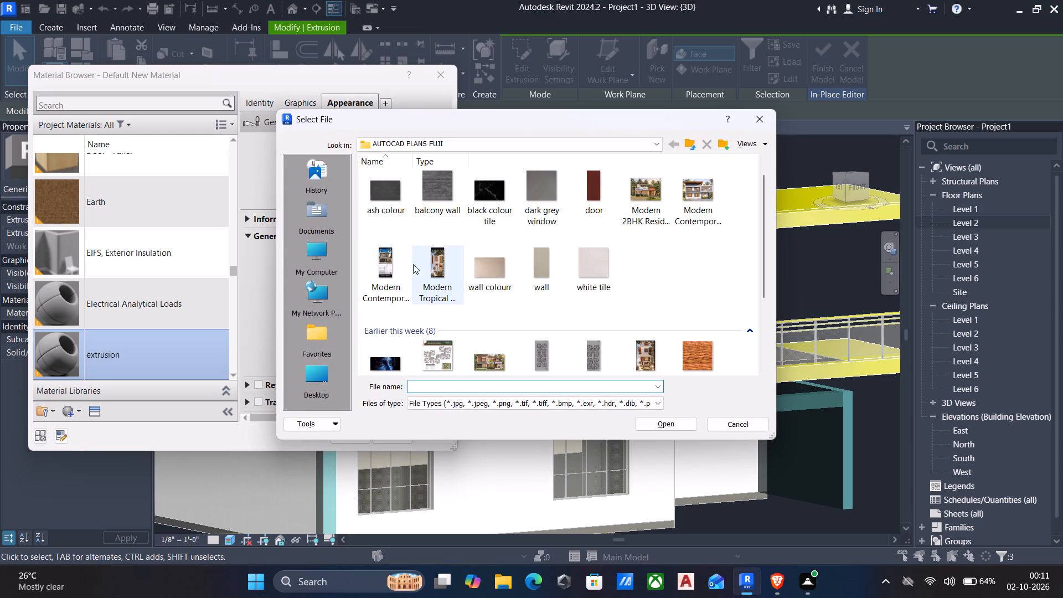
pyautogui.click(758, 121)
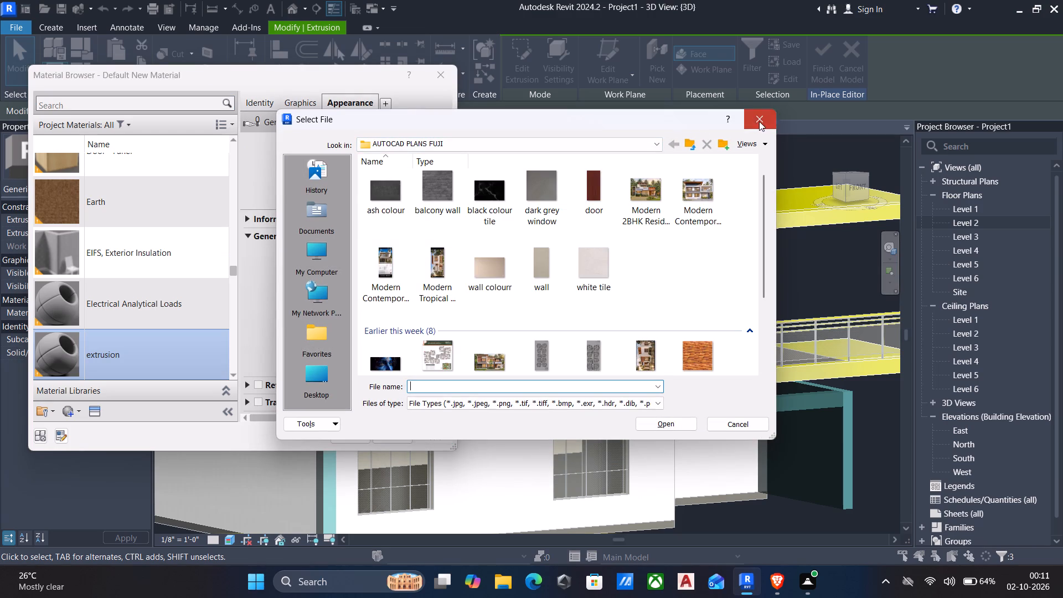
pyautogui.click(396, 252)
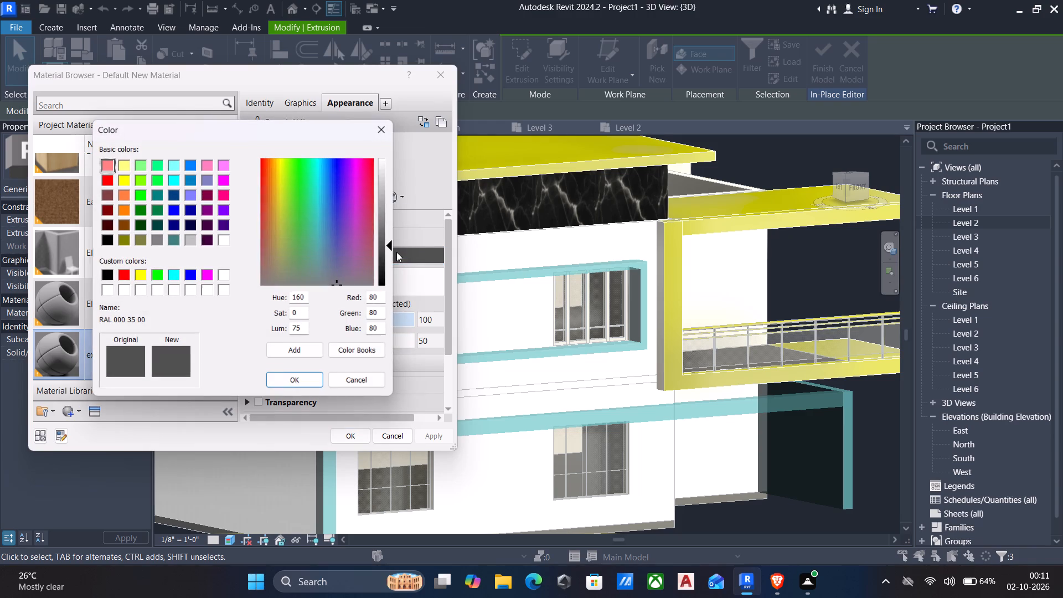
pyautogui.moveTo(379, 247); pyautogui.dragTo(386, 247)
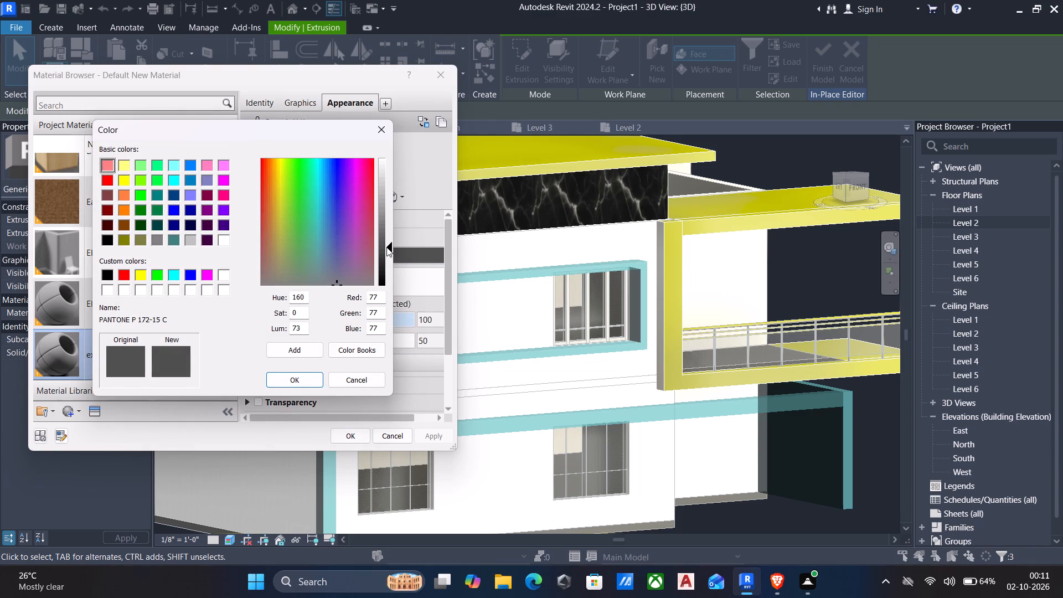
pyautogui.click(384, 246)
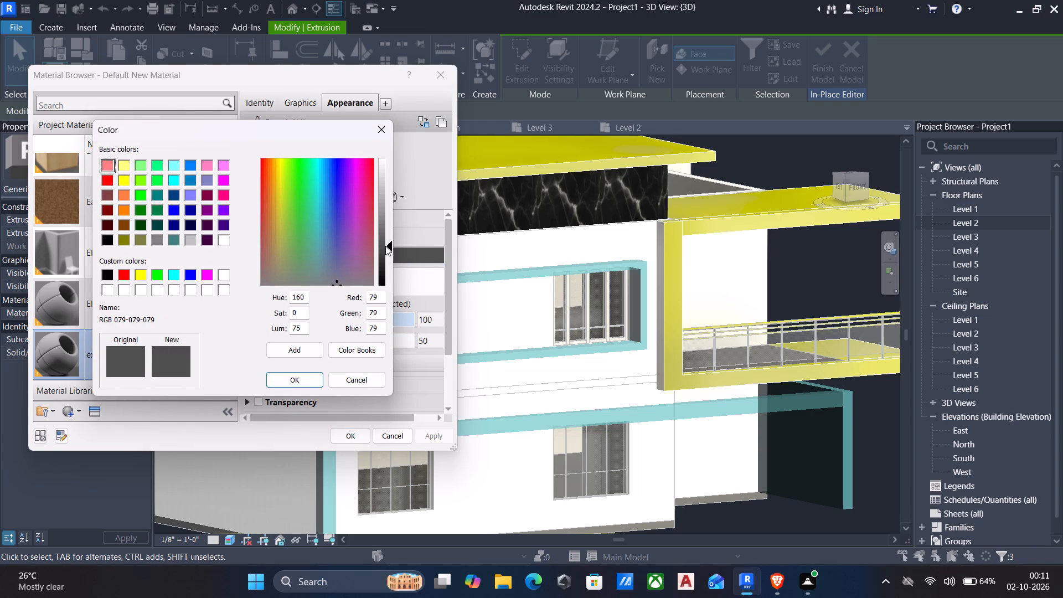
pyautogui.click(385, 234)
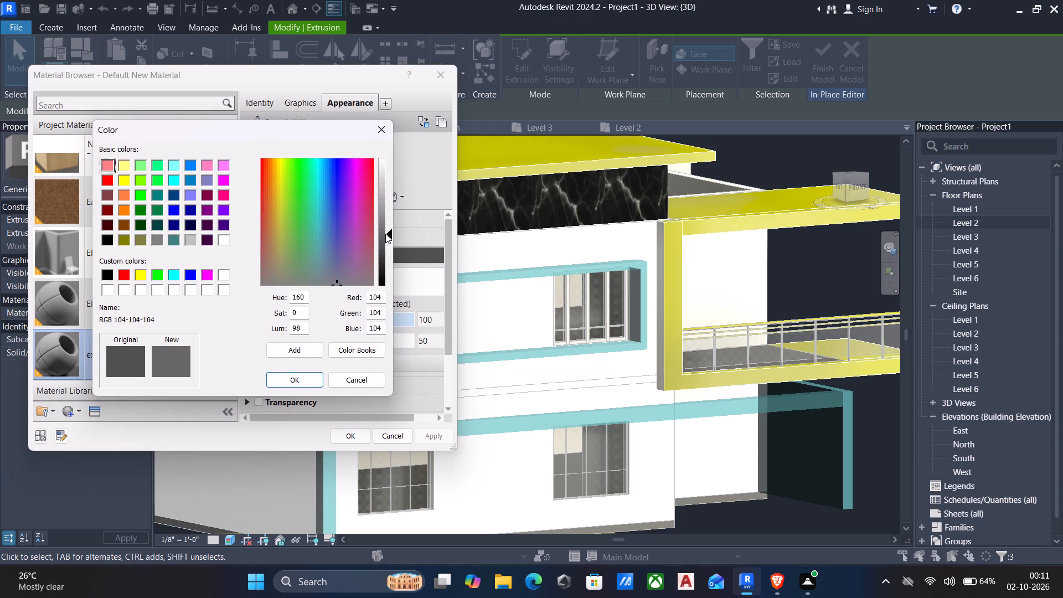
pyautogui.click(385, 226)
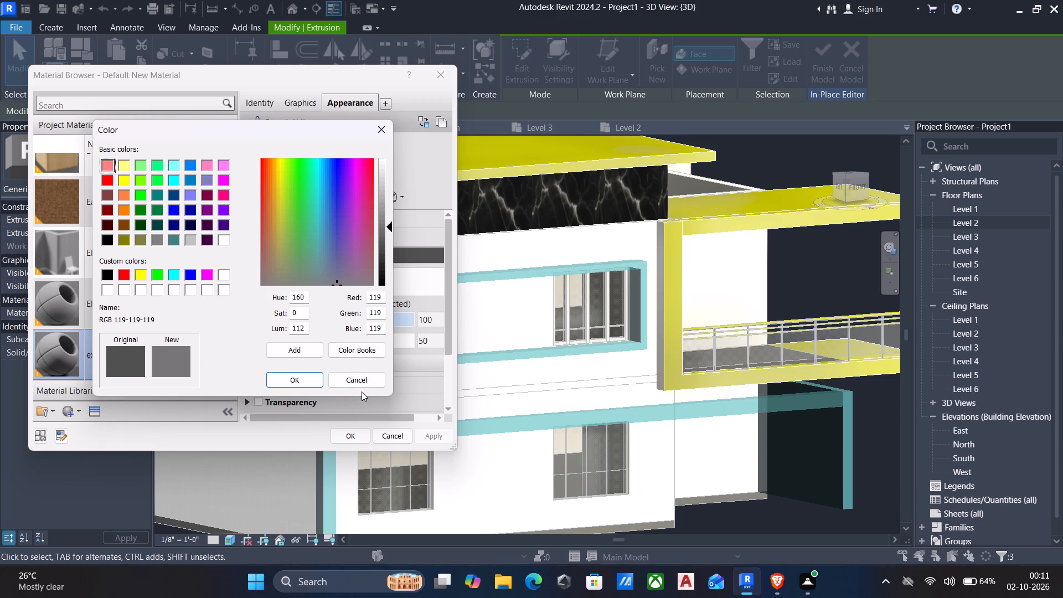
pyautogui.click(307, 383)
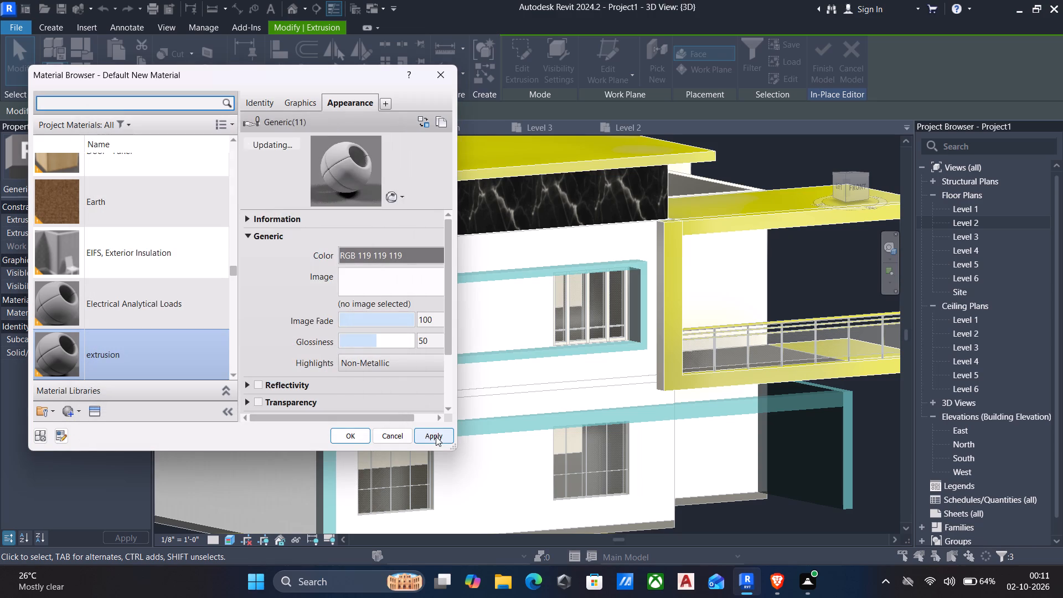
pyautogui.click(436, 436)
# Assign the extrusion material to the selected window frame, ground-floor frame and side wall extrusions, and finish the in-place model.
pyautogui.click(340, 437)
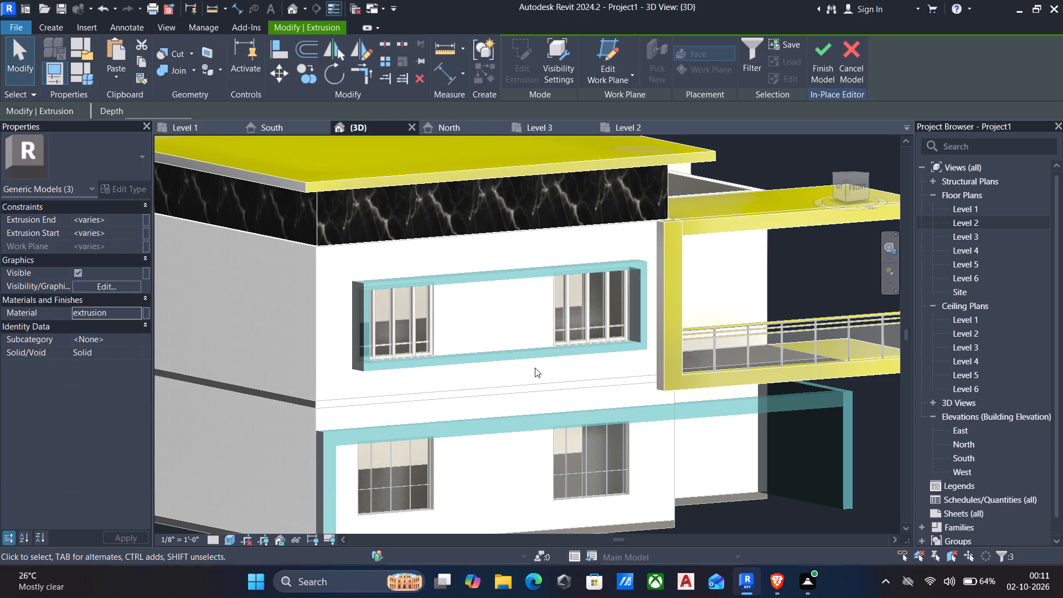
pyautogui.click(819, 48)
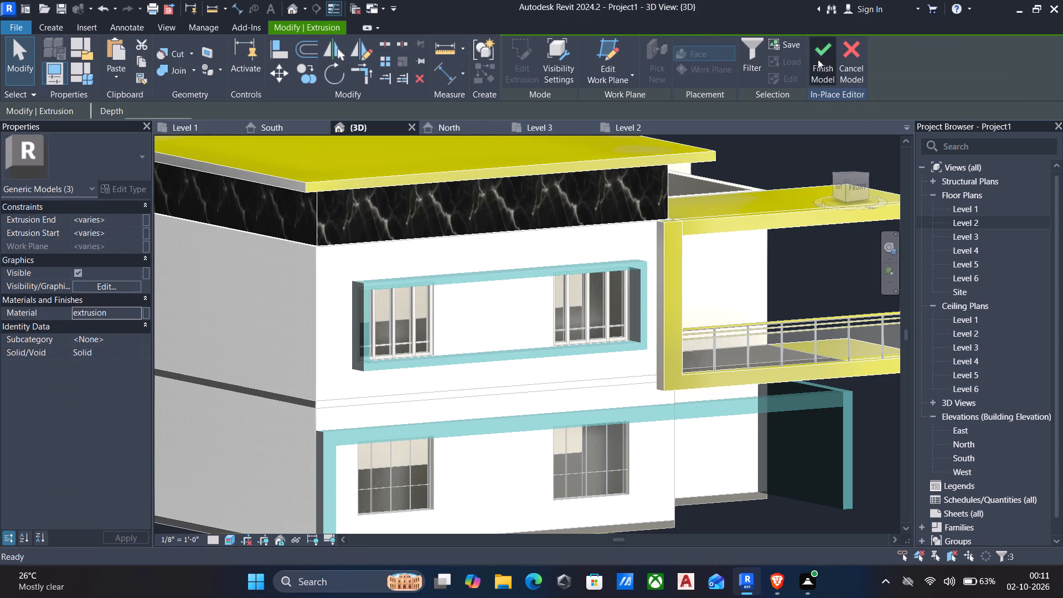
# Open the material selection in the type properties of the upper window's 2.5" x 5" rectangular curtain wall mullion.
pyautogui.moveTo(570, 342); pyautogui.dragTo(561, 296, button='middle')
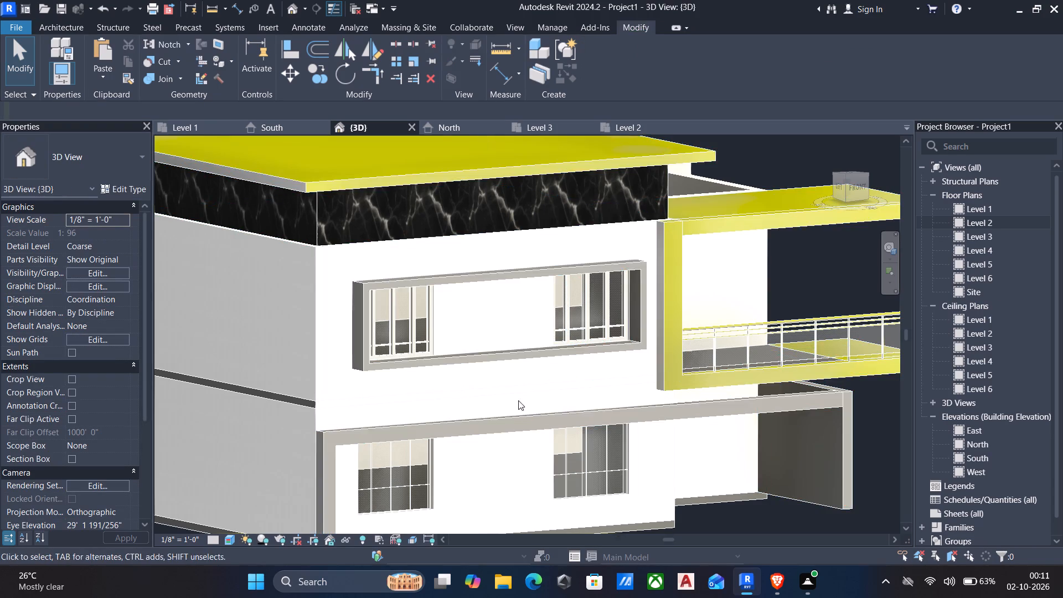
pyautogui.moveTo(505, 419); pyautogui.dragTo(507, 360, button='middle')
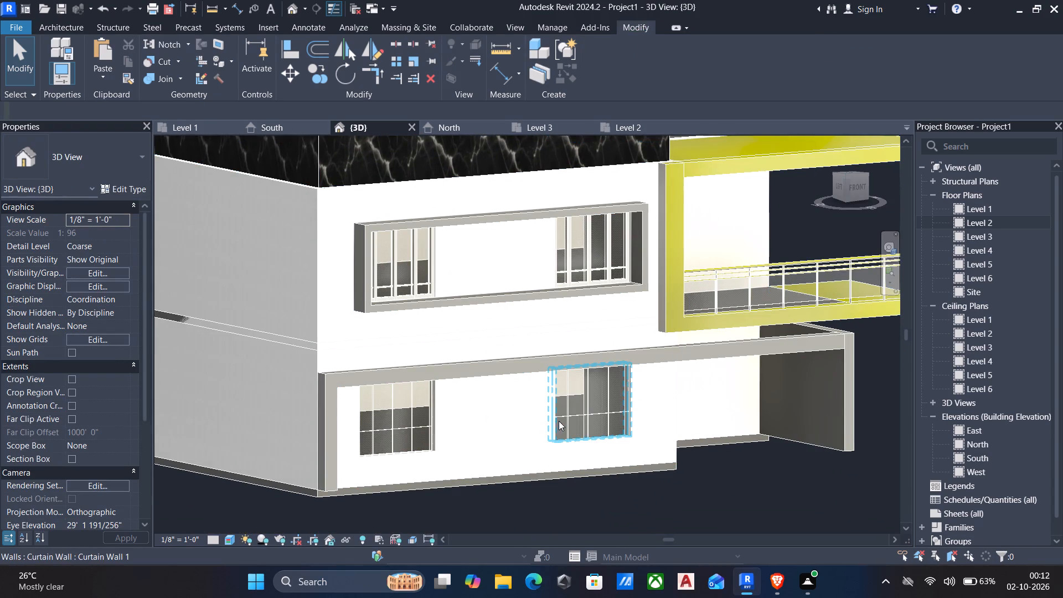
pyautogui.scroll(1, 563, 405)
pyautogui.moveTo(563, 405); pyautogui.dragTo(519, 441, button='middle')
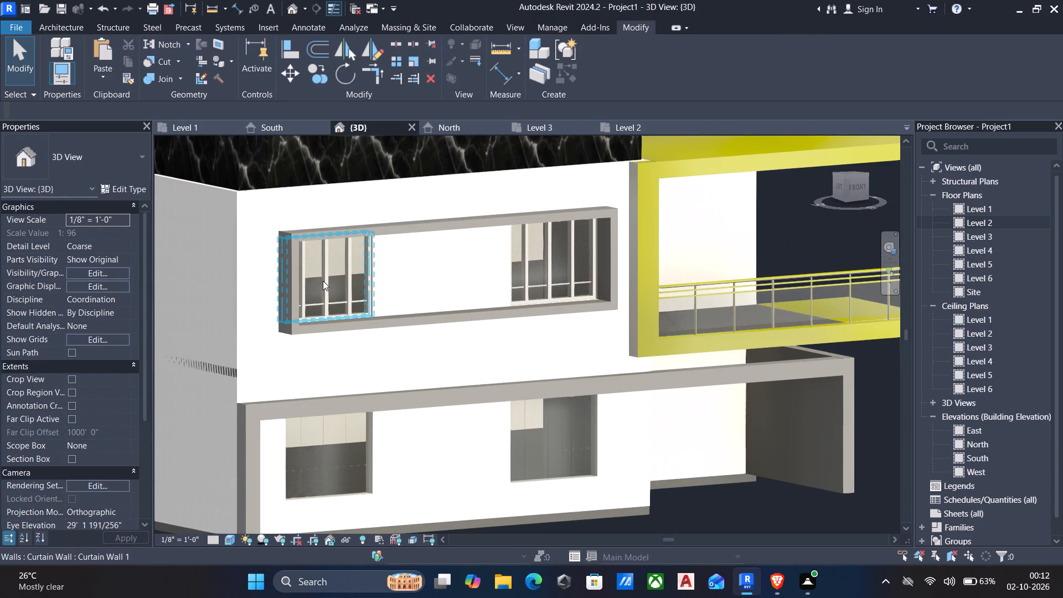
pyautogui.click(324, 280)
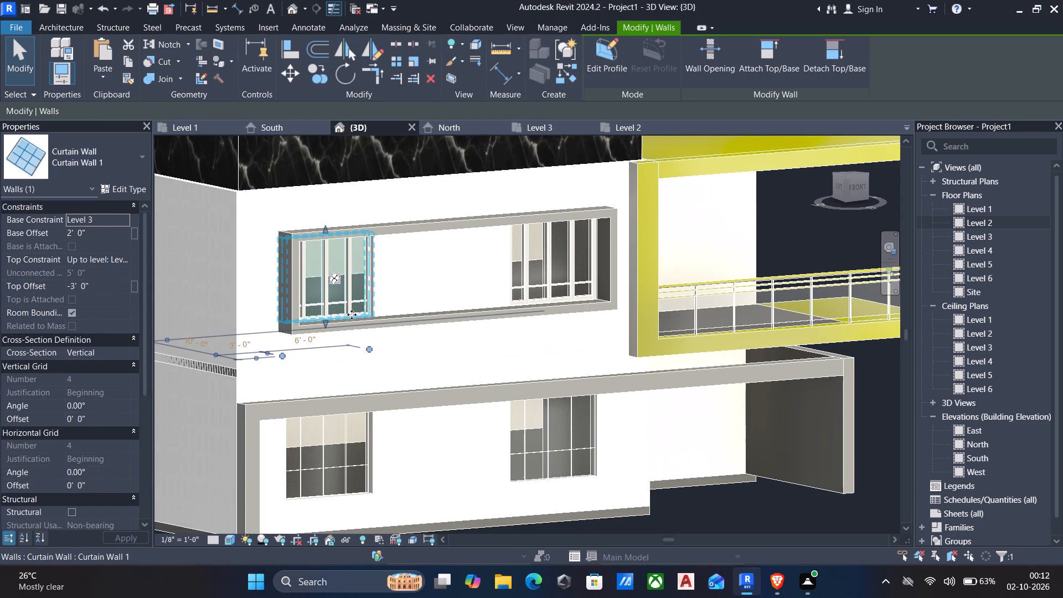
pyautogui.press('Escape')
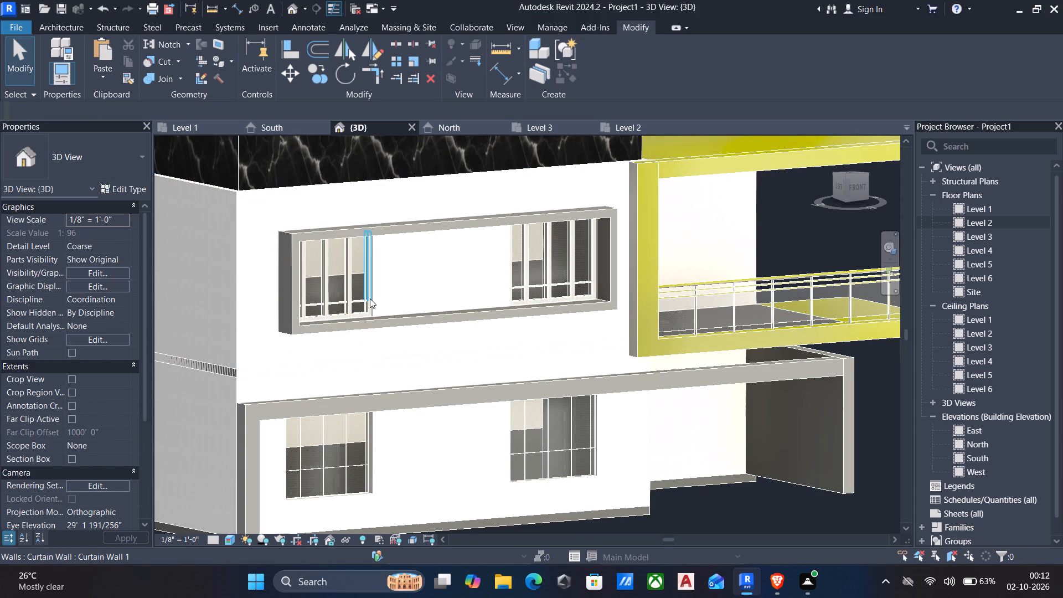
pyautogui.click(370, 298)
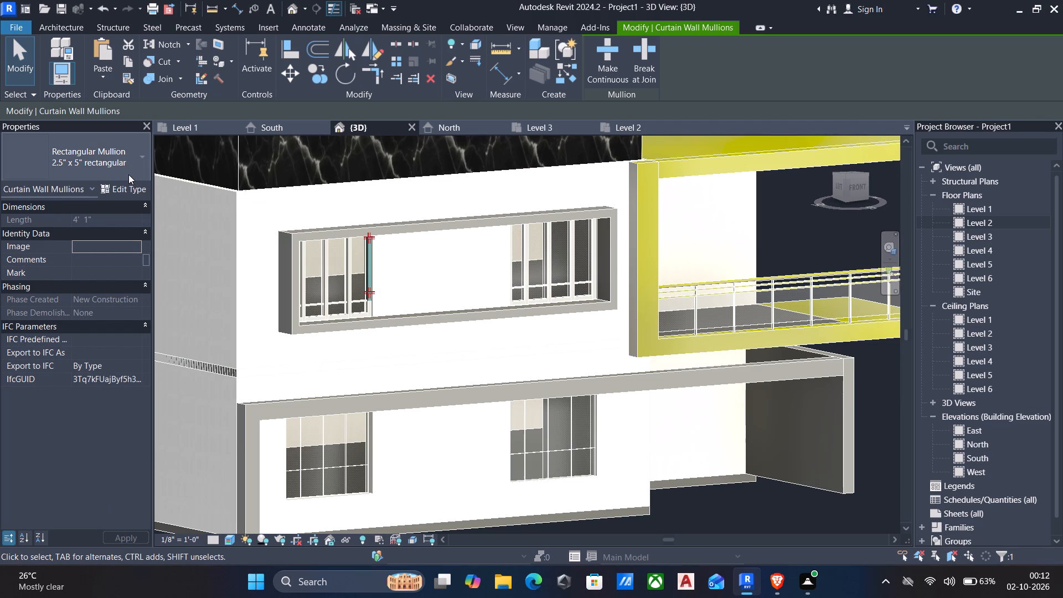
pyautogui.scroll(4, 371, 307)
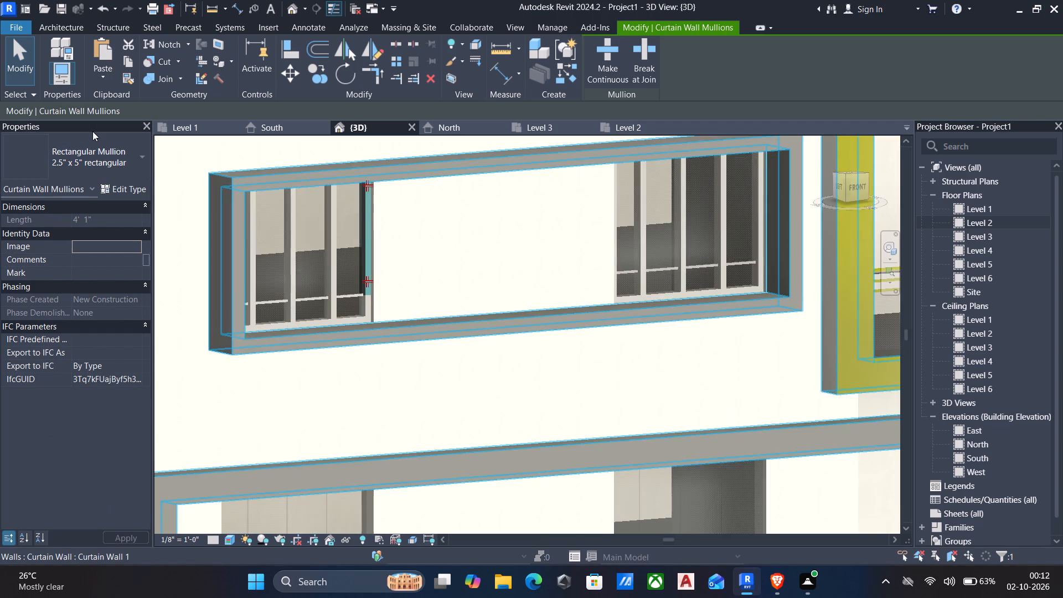
pyautogui.click(131, 184)
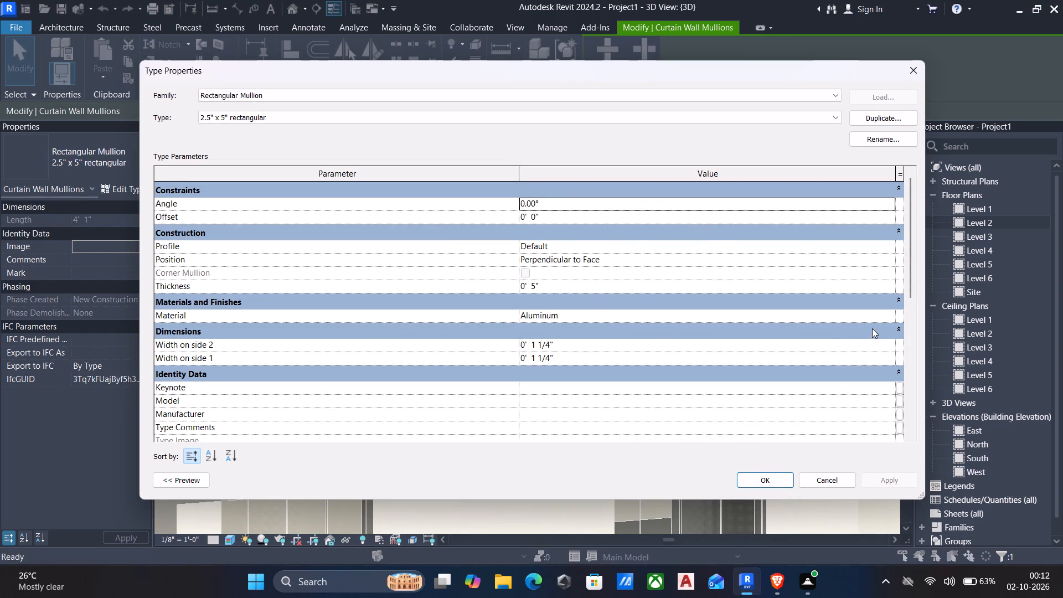
pyautogui.click(887, 317)
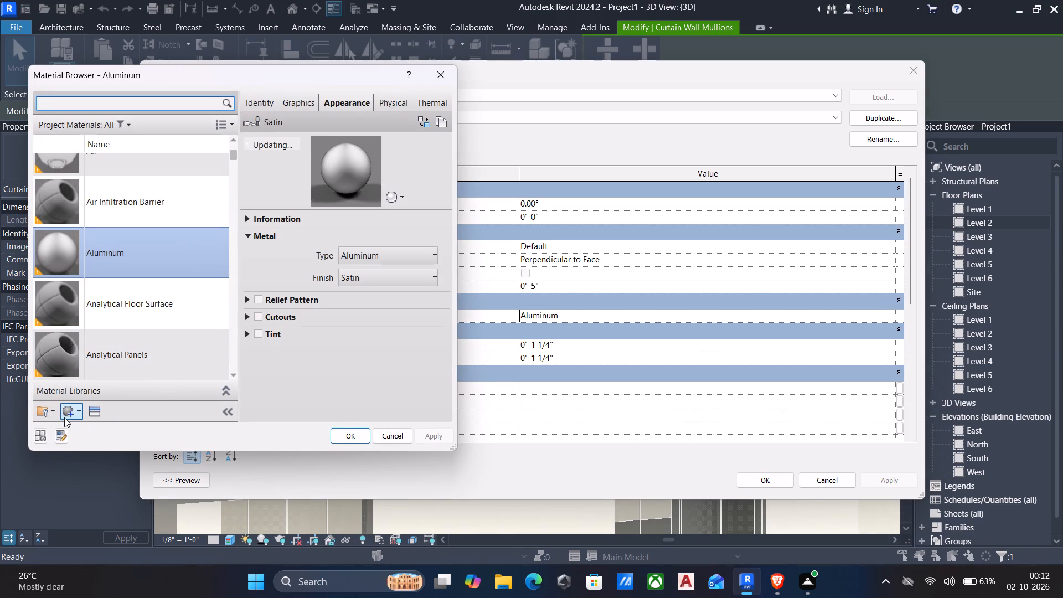
# Create a new material named mulions for the mullion type and apply the name.
pyautogui.click(65, 415)
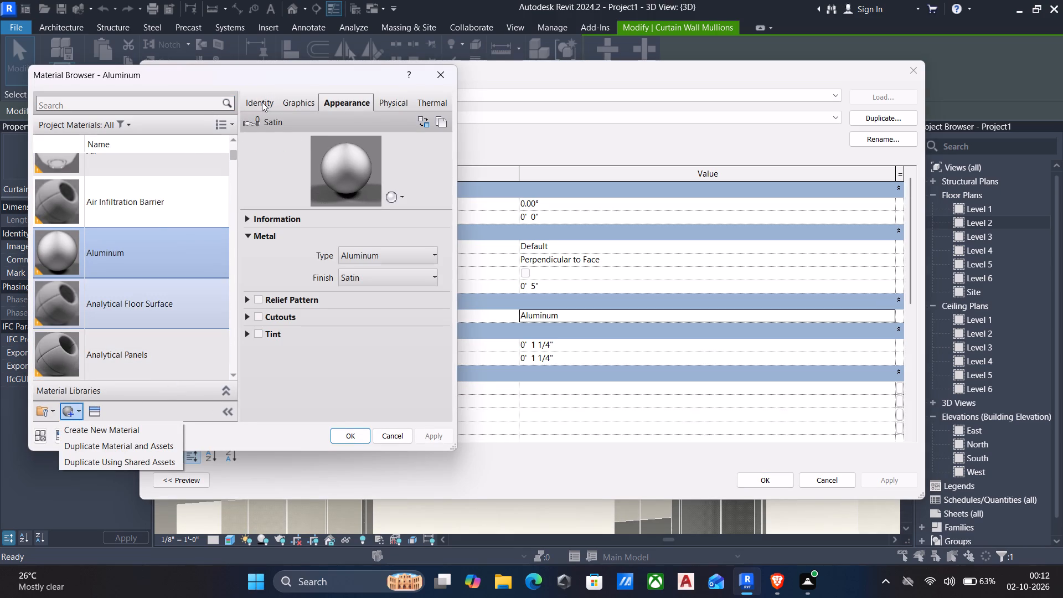
pyautogui.click(97, 435)
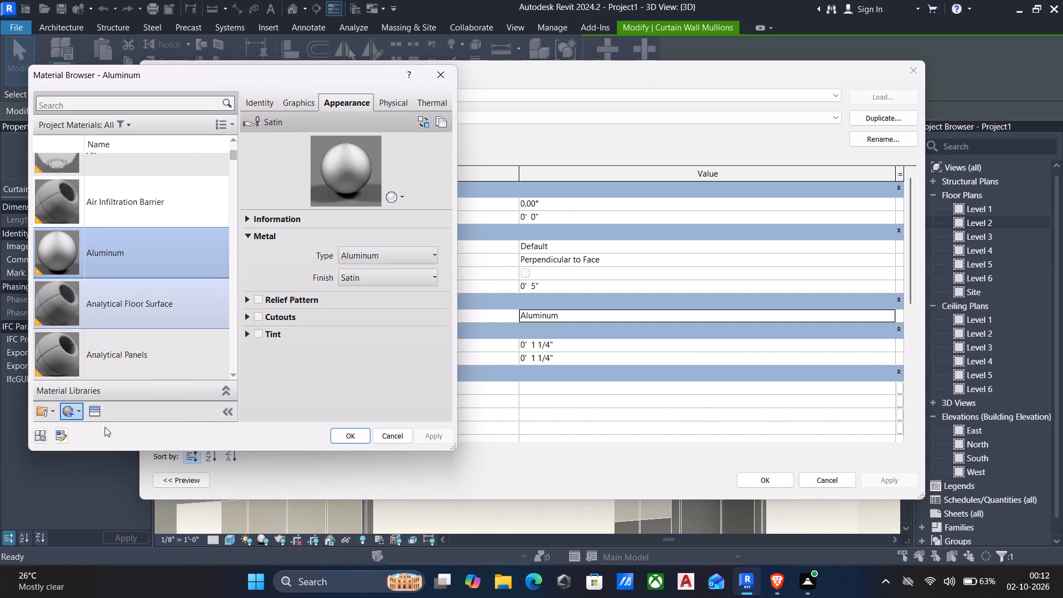
pyautogui.click(257, 105)
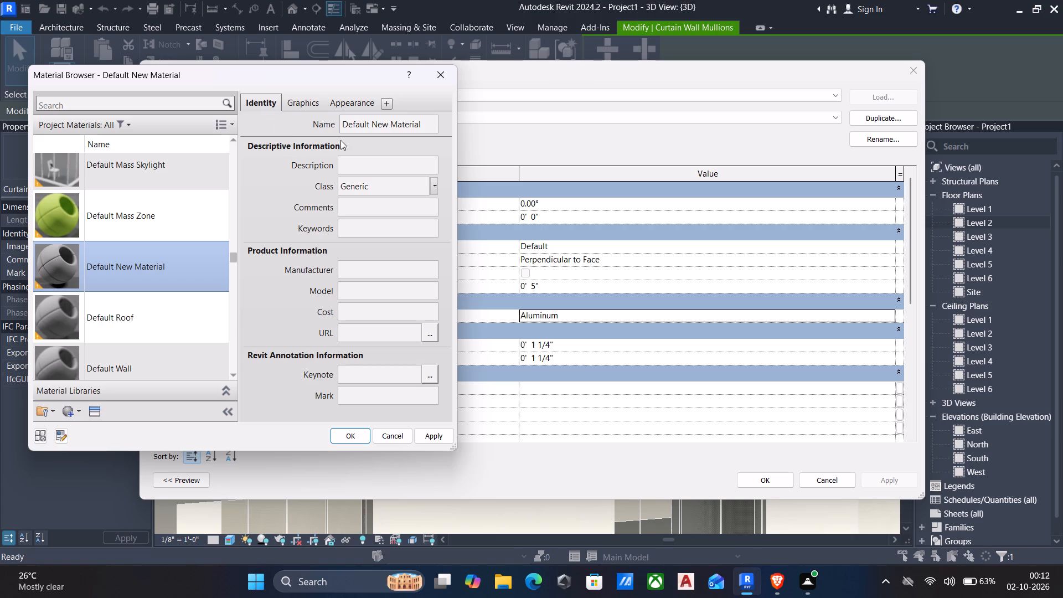
pyautogui.click(420, 120)
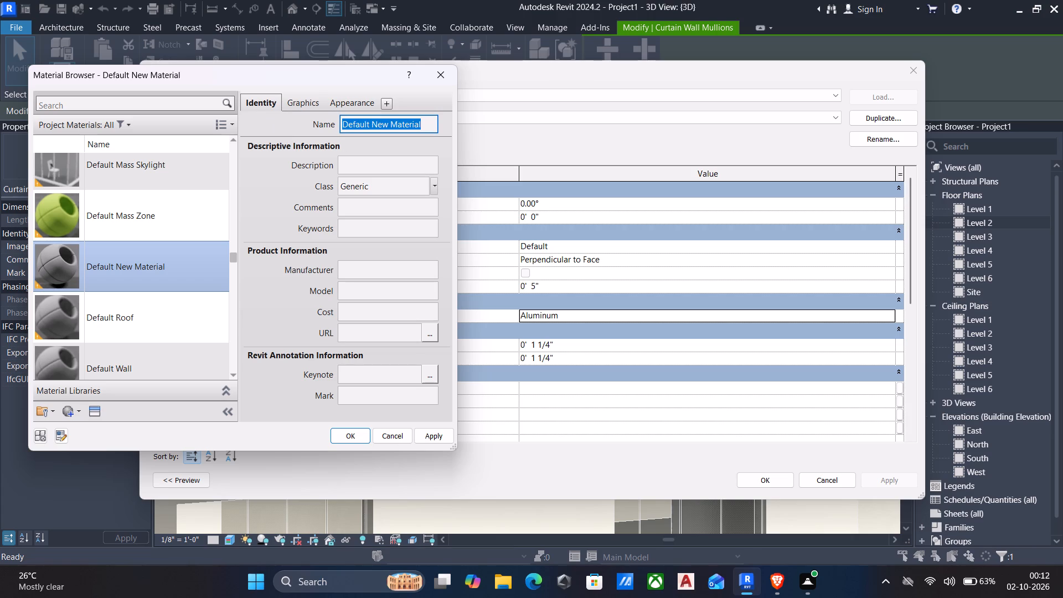
pyautogui.write('mulions')
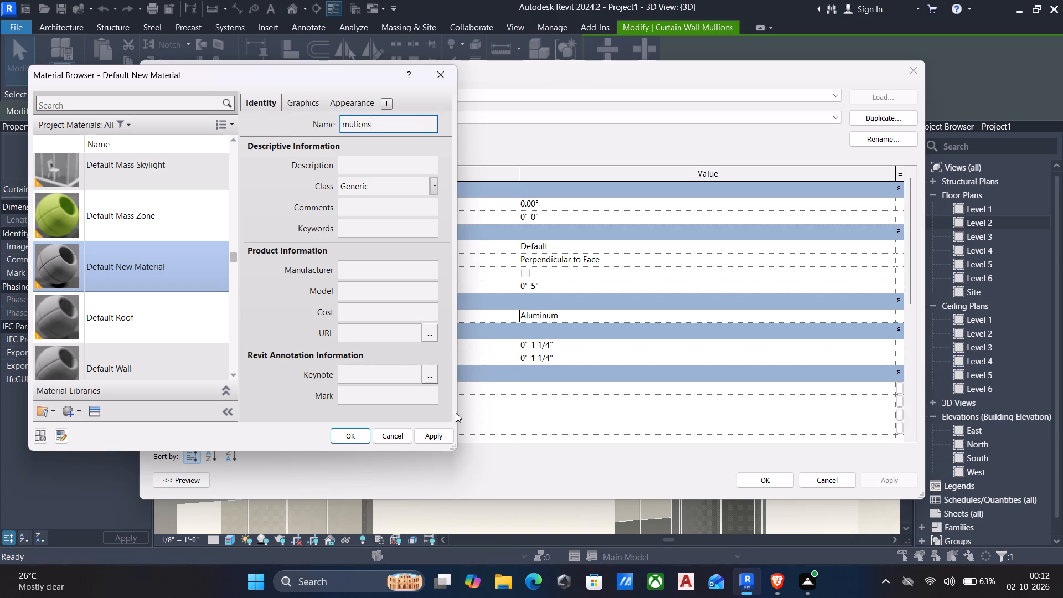
pyautogui.click(435, 439)
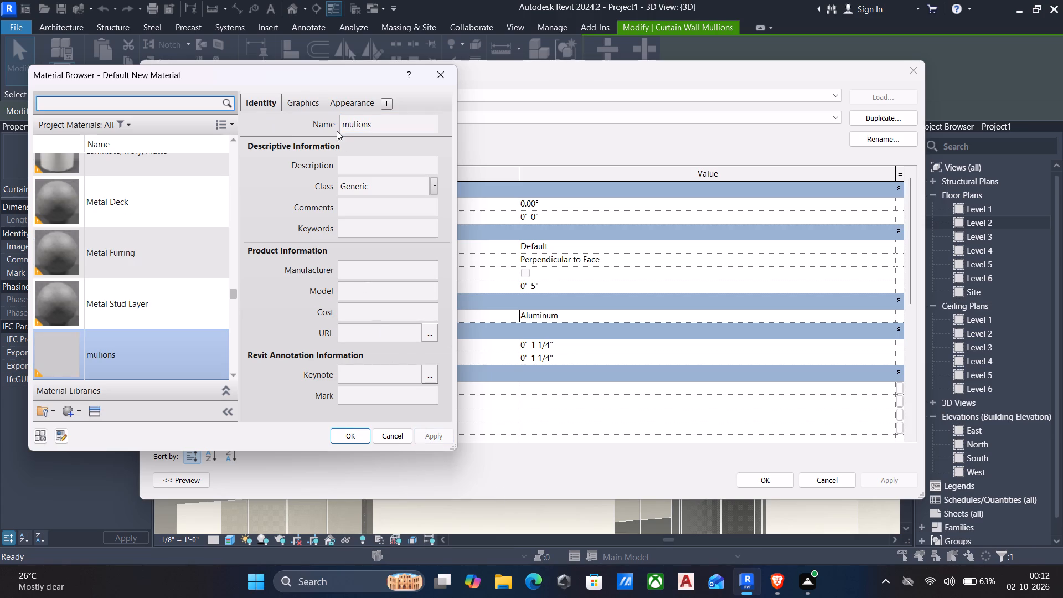
# Replace the mulions material's appearance with the Bronze - Patina asset from the Metal appearance library and apply it.
pyautogui.click(346, 102)
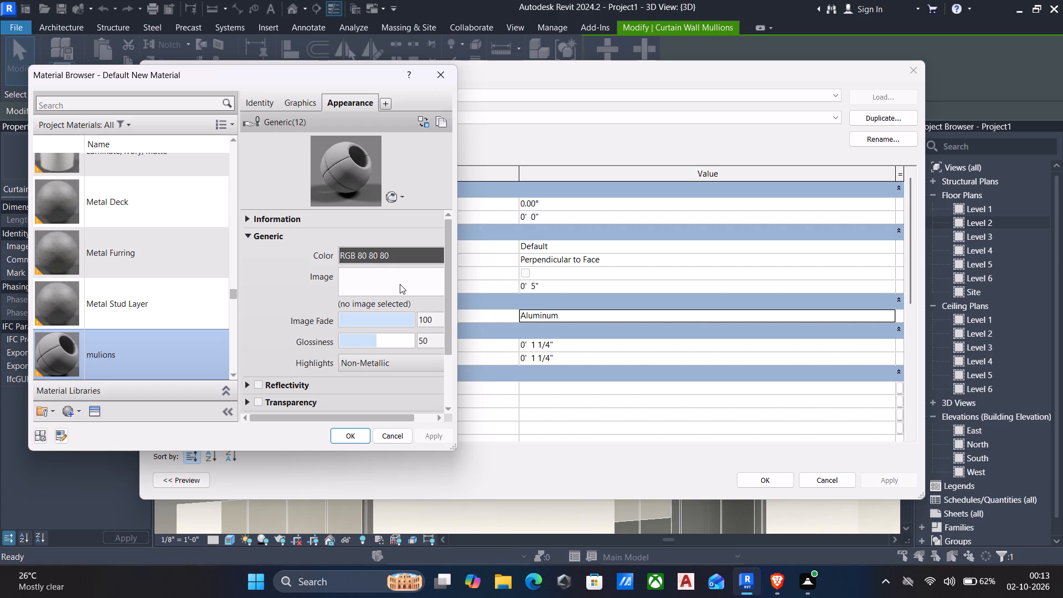
pyautogui.click(400, 284)
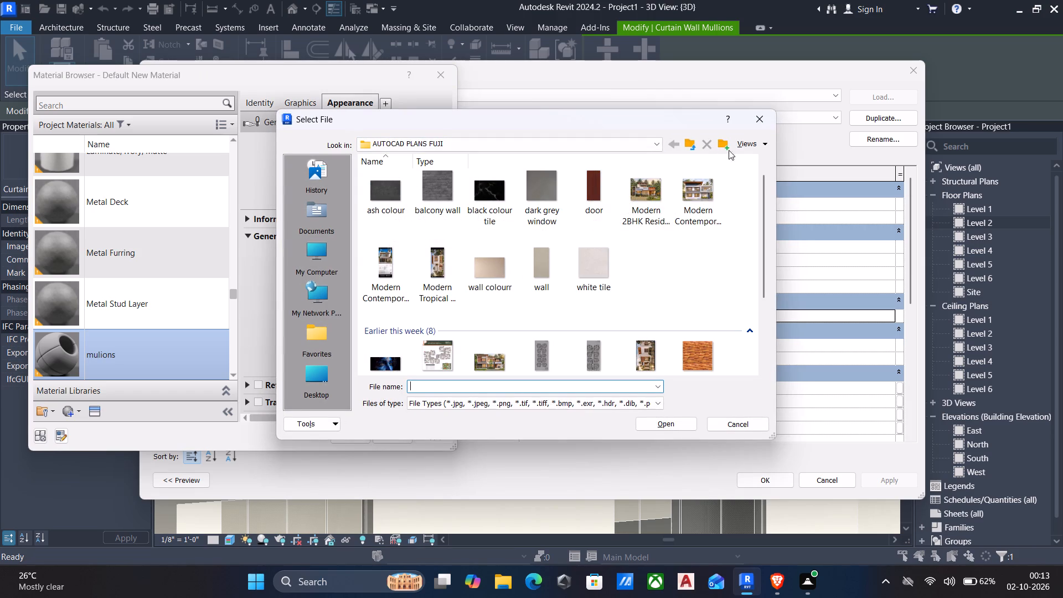
pyautogui.click(752, 120)
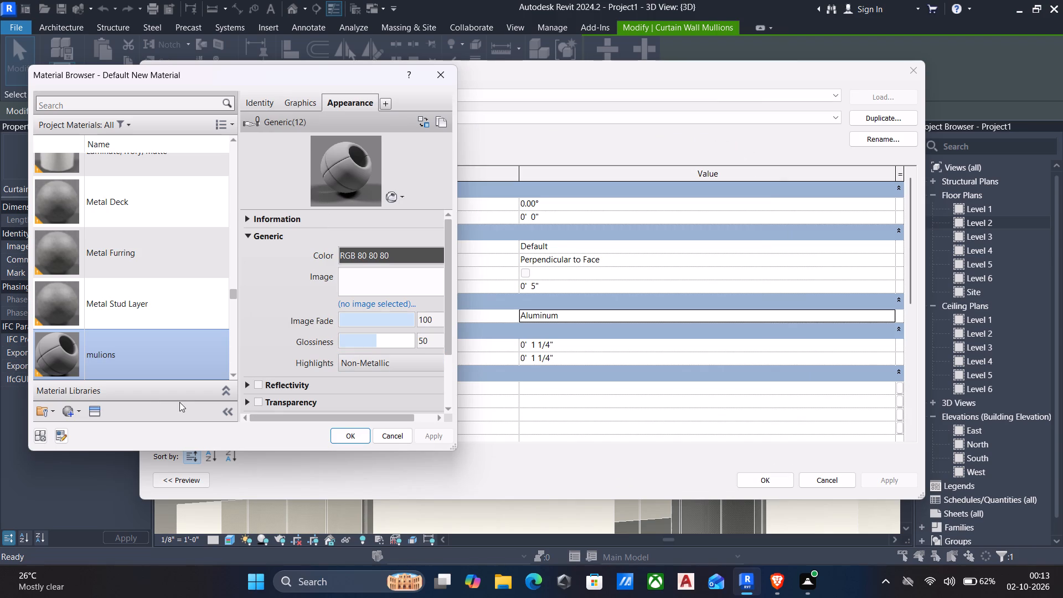
pyautogui.click(95, 412)
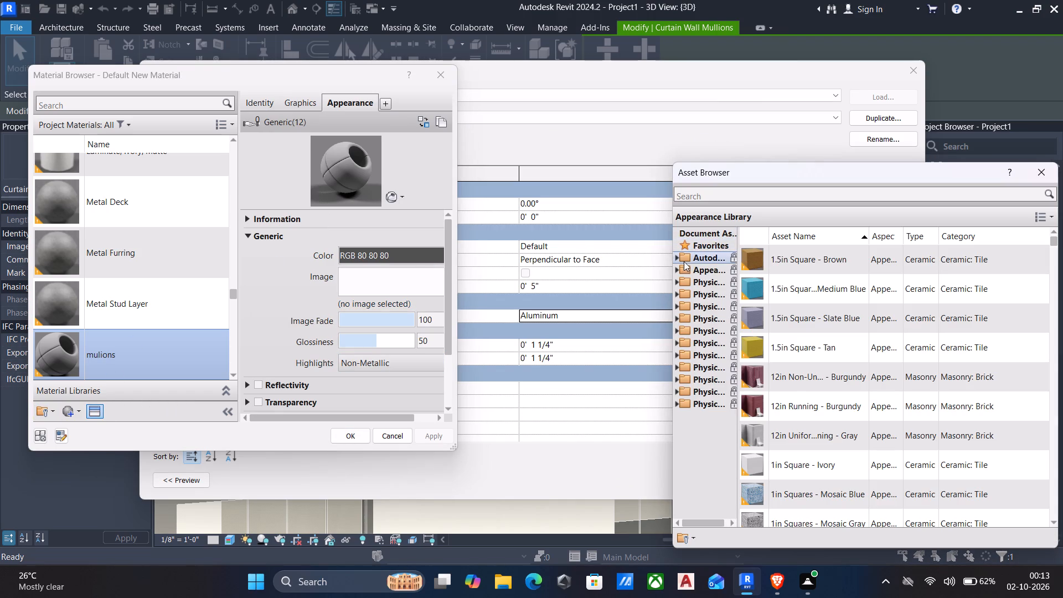
pyautogui.click(676, 271)
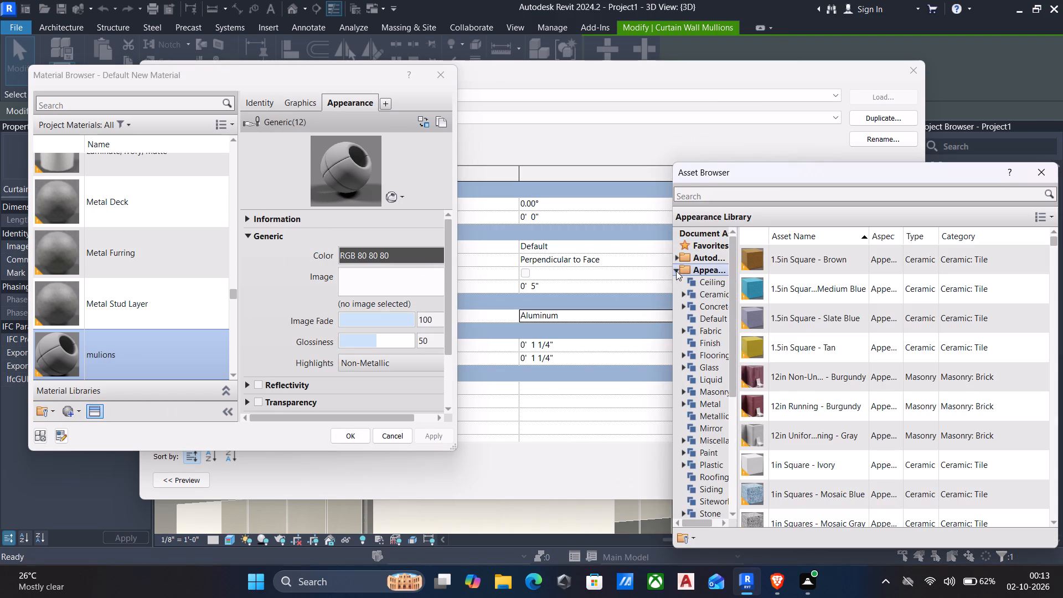
pyautogui.click(706, 401)
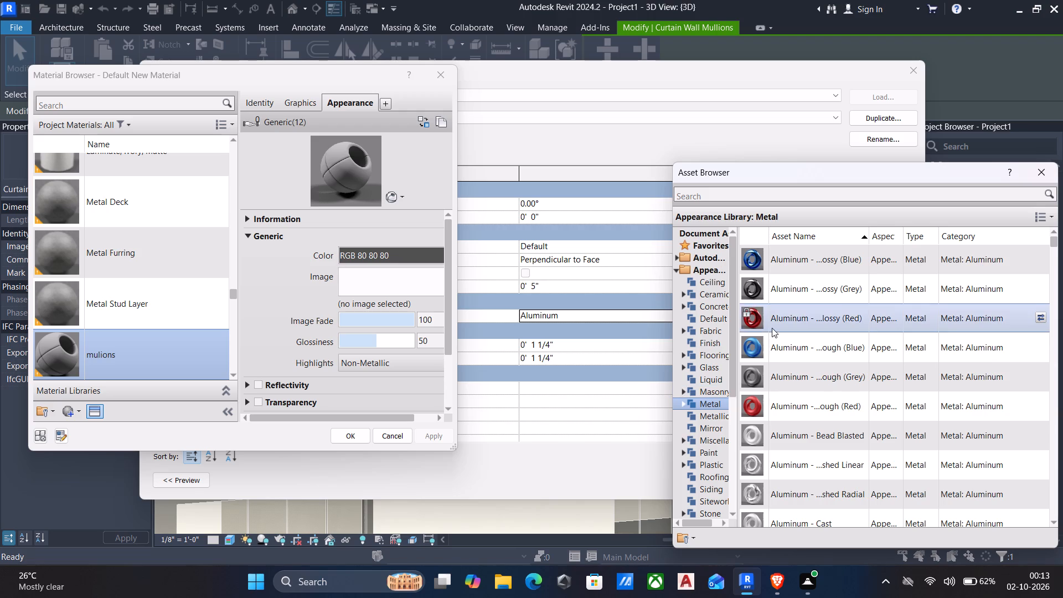
pyautogui.scroll(-15, 773, 327)
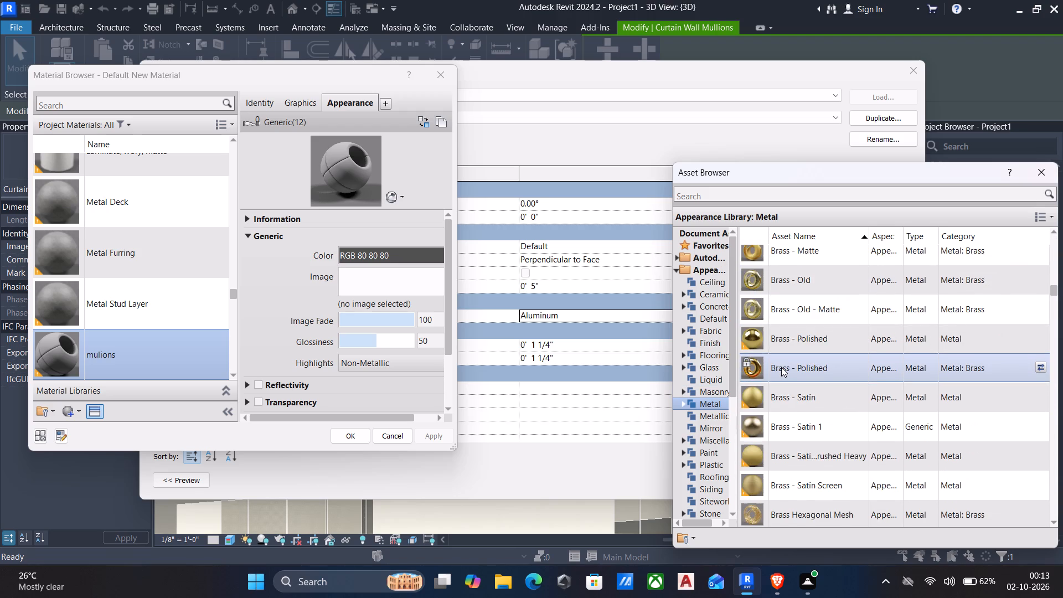
pyautogui.scroll(-5, 781, 367)
pyautogui.doubleClick(798, 326)
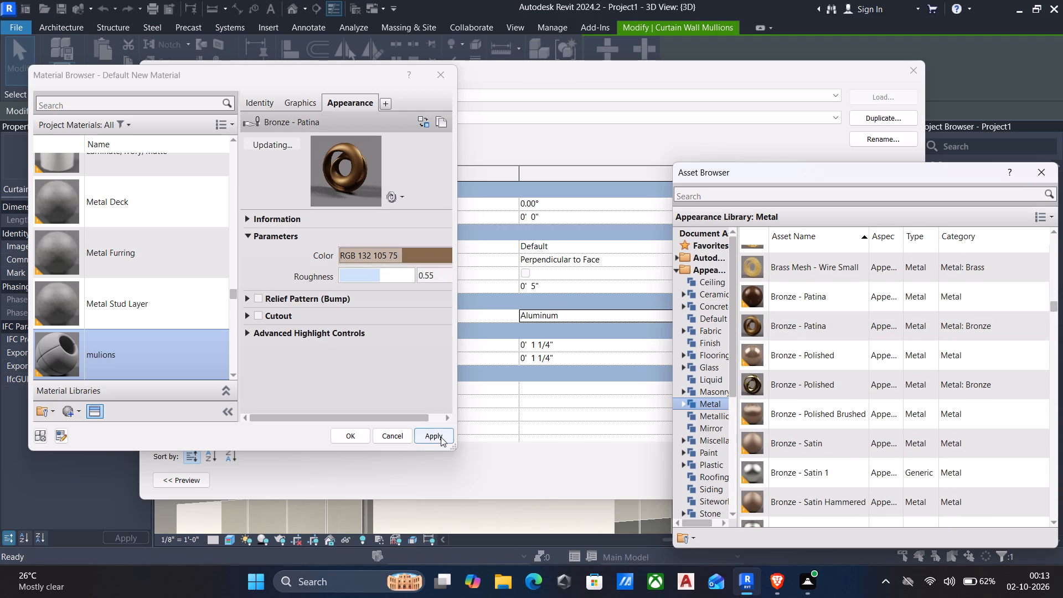
pyautogui.click(440, 437)
# Assign the mulions material to the 2.5" x 5" rectangular mullion type and finish its type properties.
pyautogui.click(359, 437)
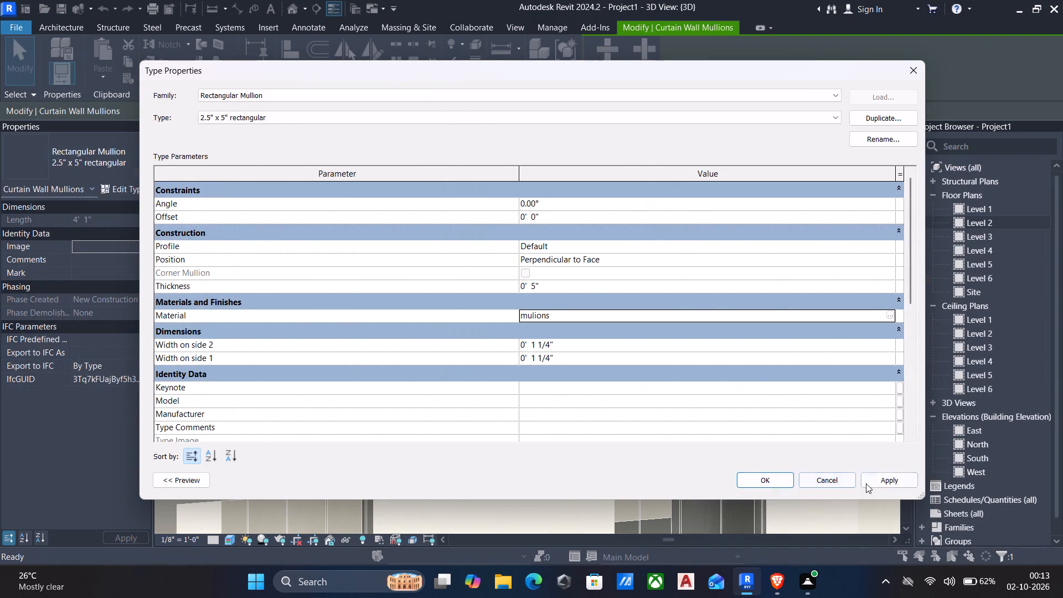
pyautogui.click(876, 478)
pyautogui.click(752, 476)
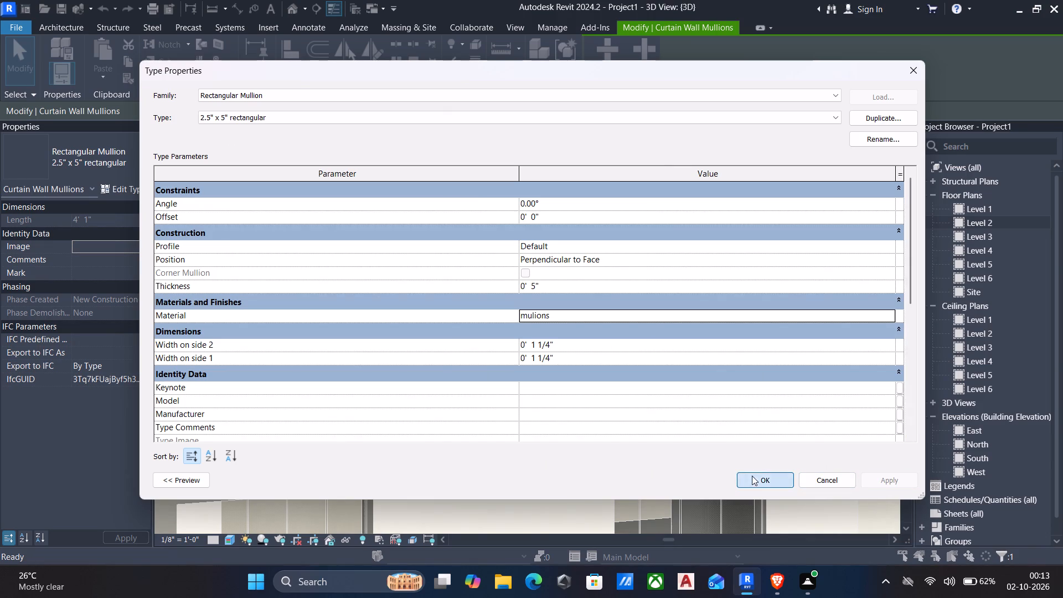
pyautogui.scroll(-2, 441, 298)
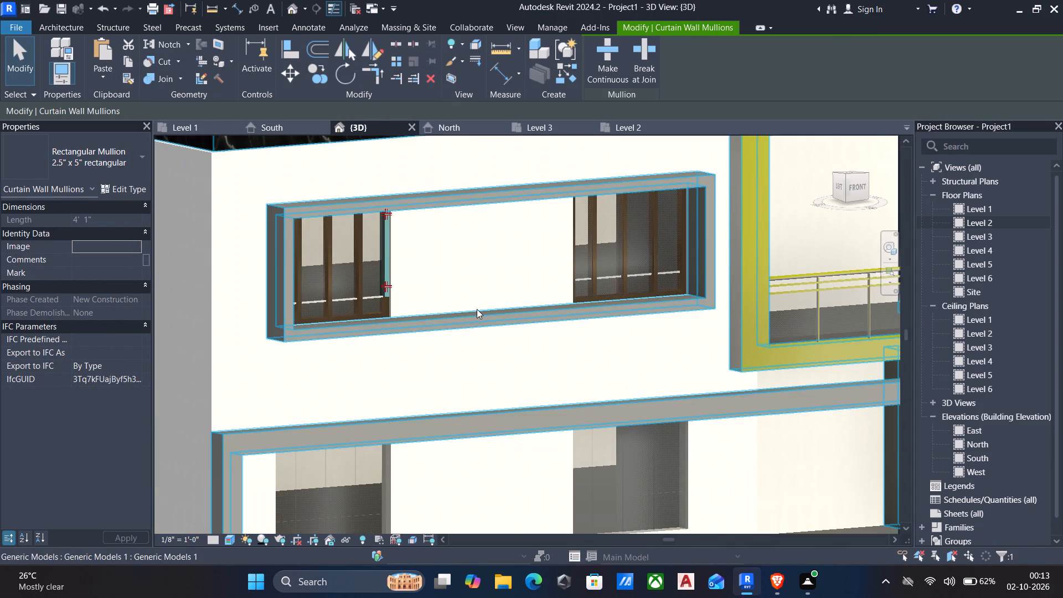
pyautogui.press('Escape')
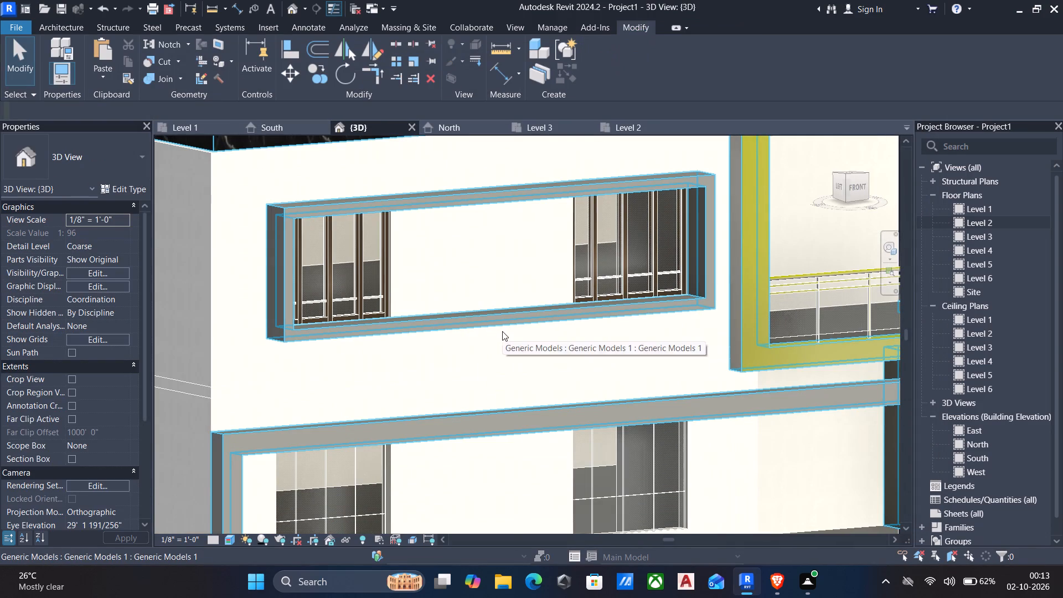
# Place 2.5" x 5" rectangular mullions on all grid lines of the two ground-floor front windows.
pyautogui.keyDown('shift'); pyautogui.moveTo(502, 336); pyautogui.dragTo(466, 359, button='middle'); pyautogui.keyUp('shift')
pyautogui.scroll(-4, 466, 364)
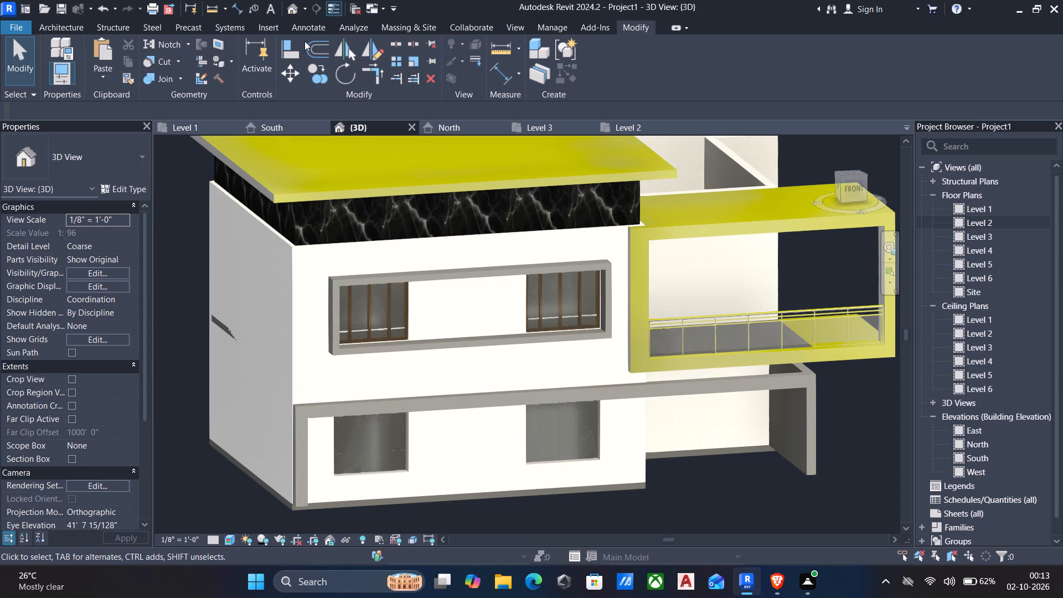
pyautogui.click(51, 28)
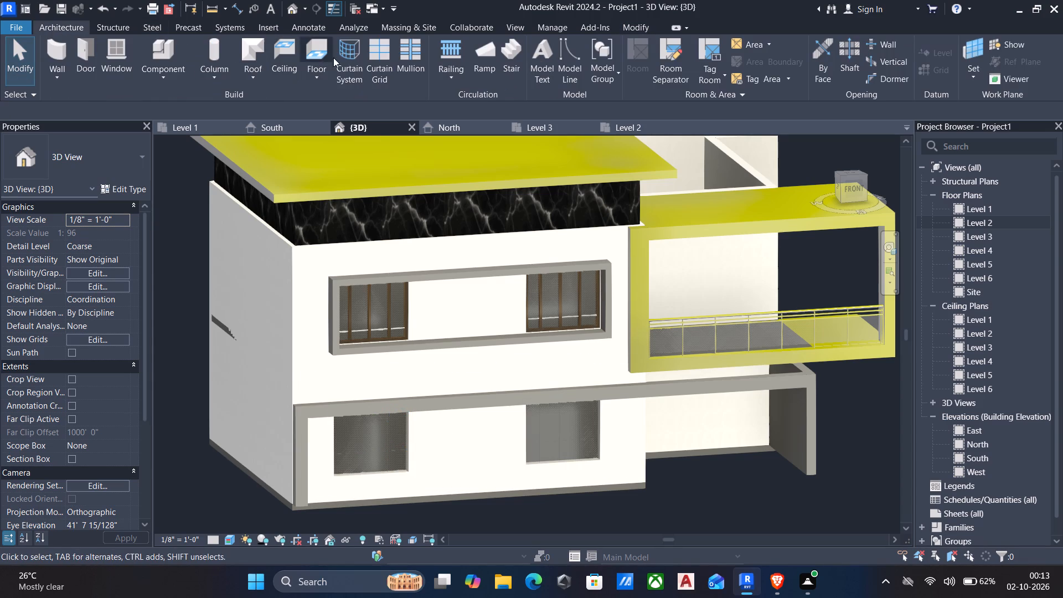
pyautogui.click(409, 50)
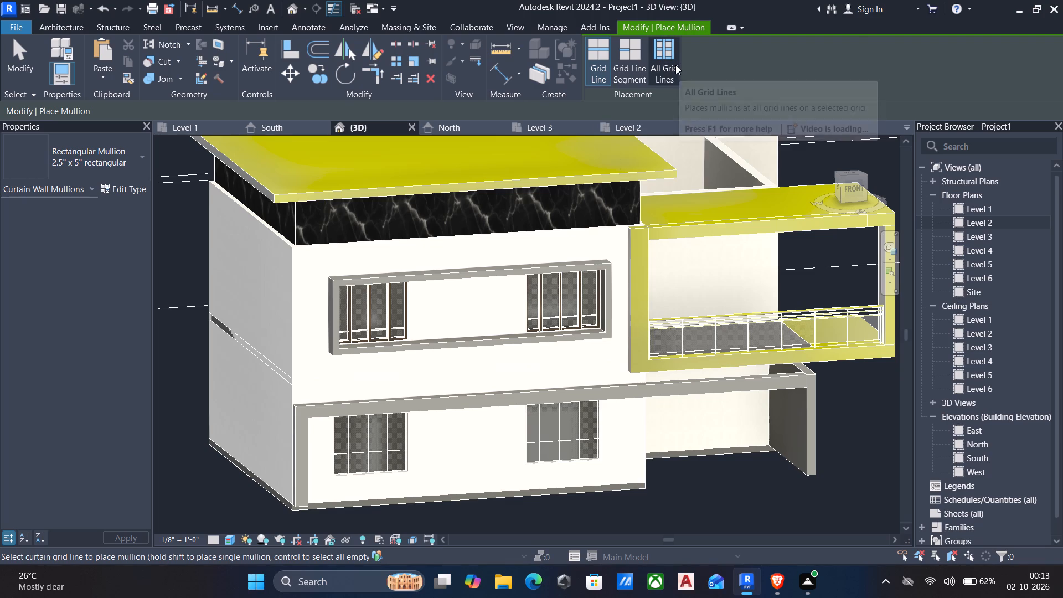
pyautogui.click(665, 54)
pyautogui.click(358, 451)
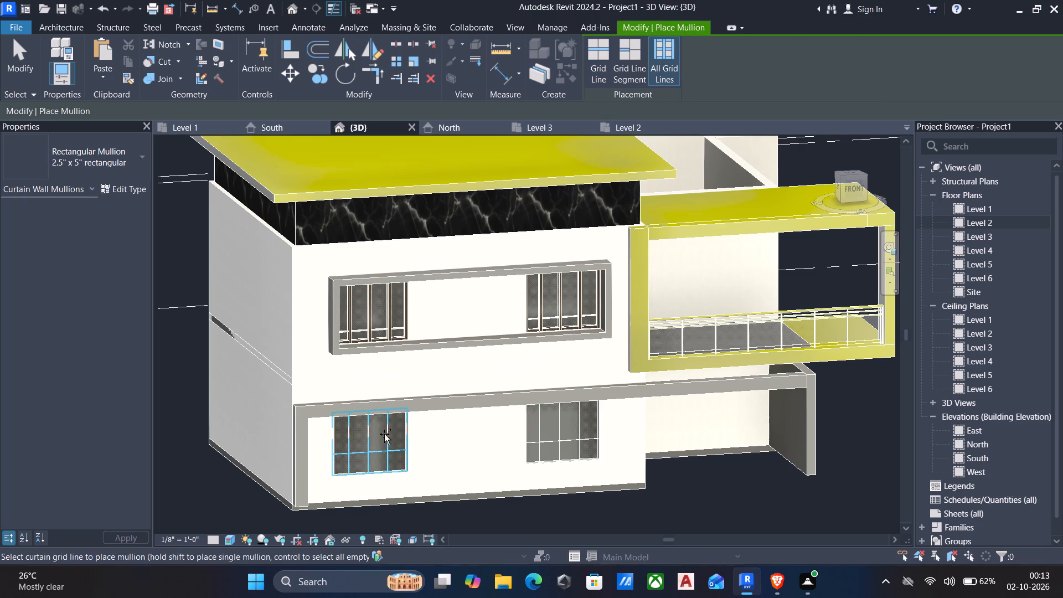
pyautogui.click(554, 430)
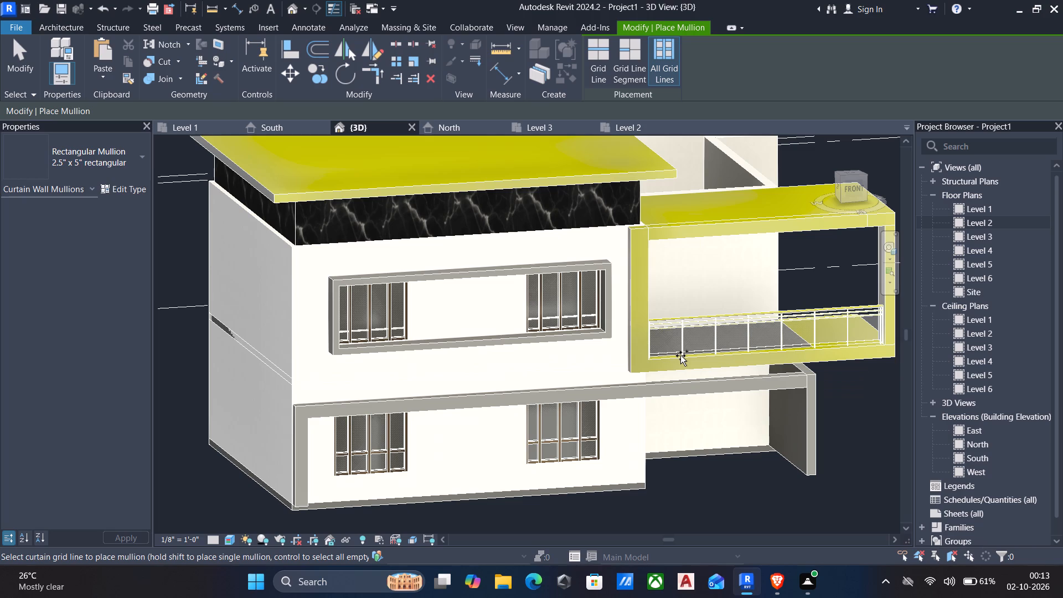
pyautogui.press('Escape')
# Edit the in-place model and create a new material named wooddd for the upper roof slab extrusion.
pyautogui.click(389, 190)
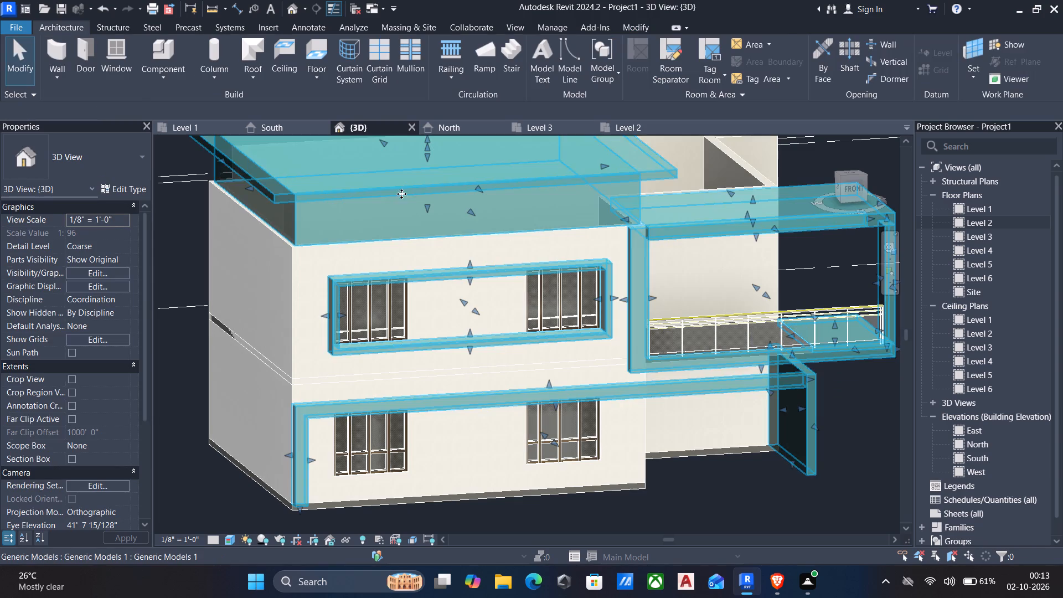
pyautogui.click(602, 64)
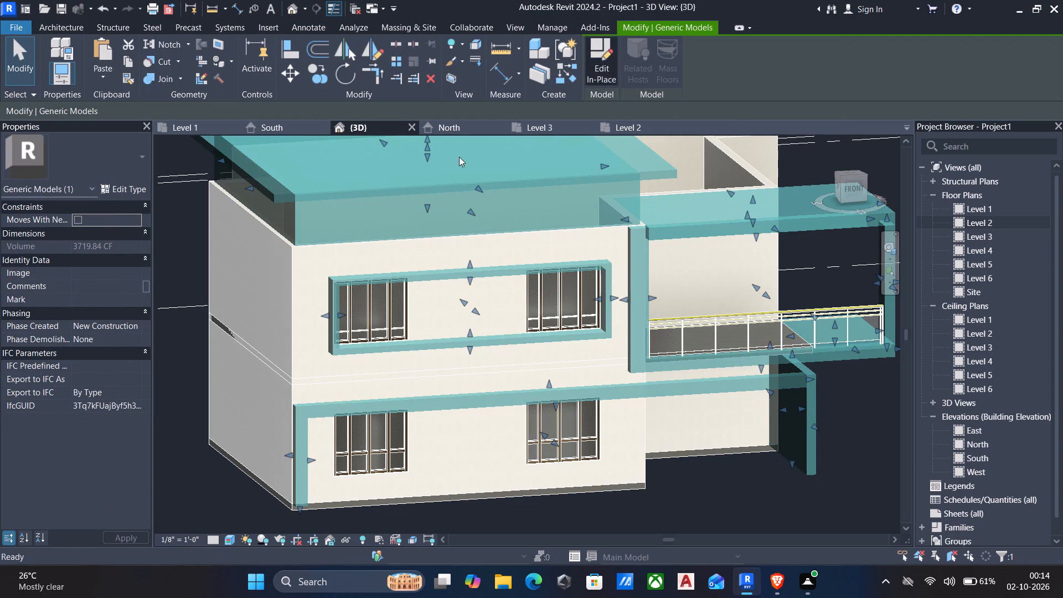
pyautogui.click(416, 185)
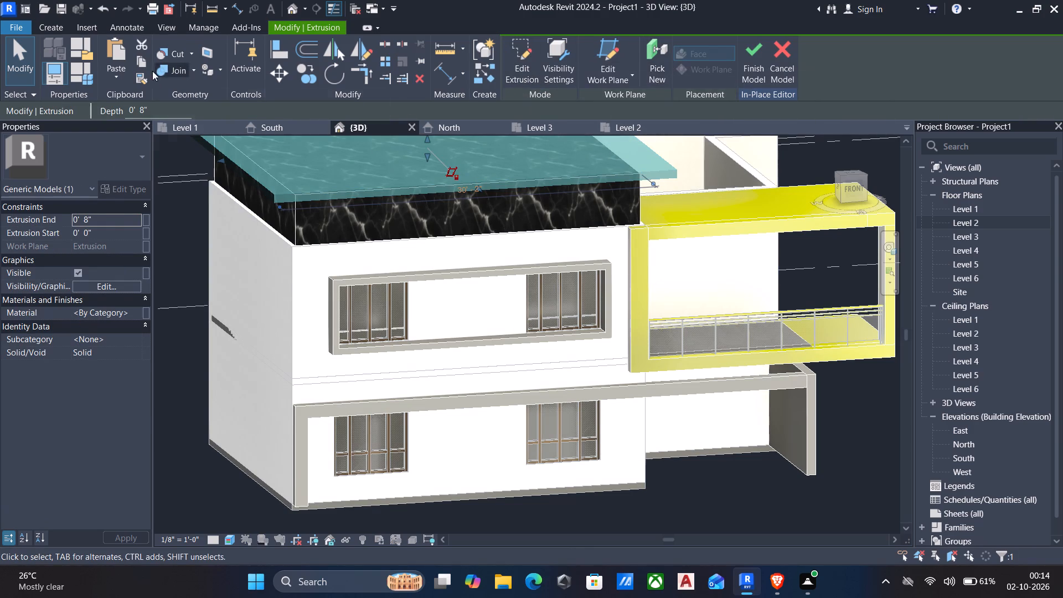
pyautogui.click(137, 311)
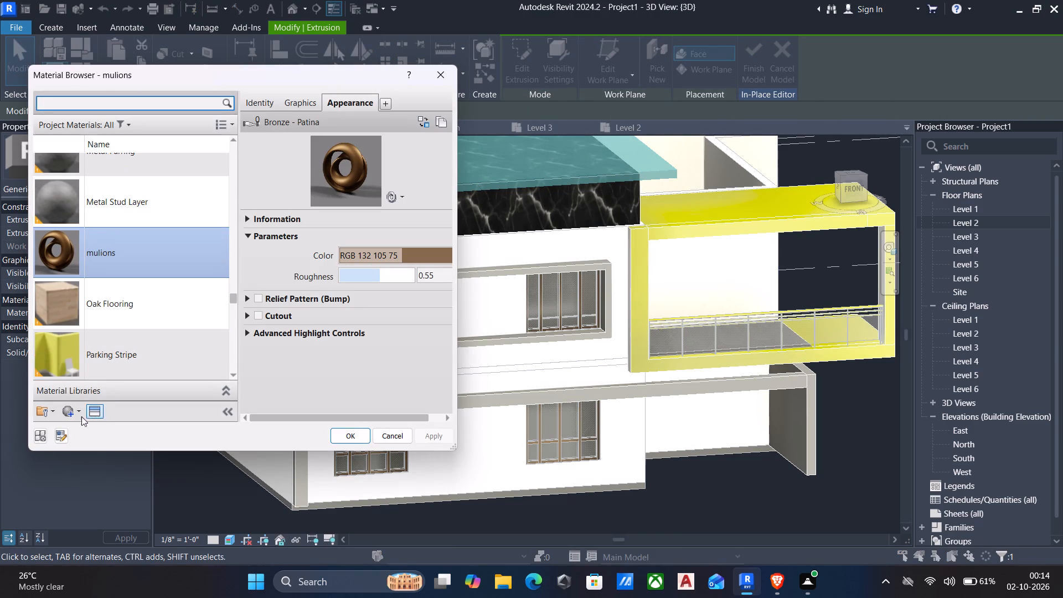
pyautogui.click(70, 410)
pyautogui.click(108, 429)
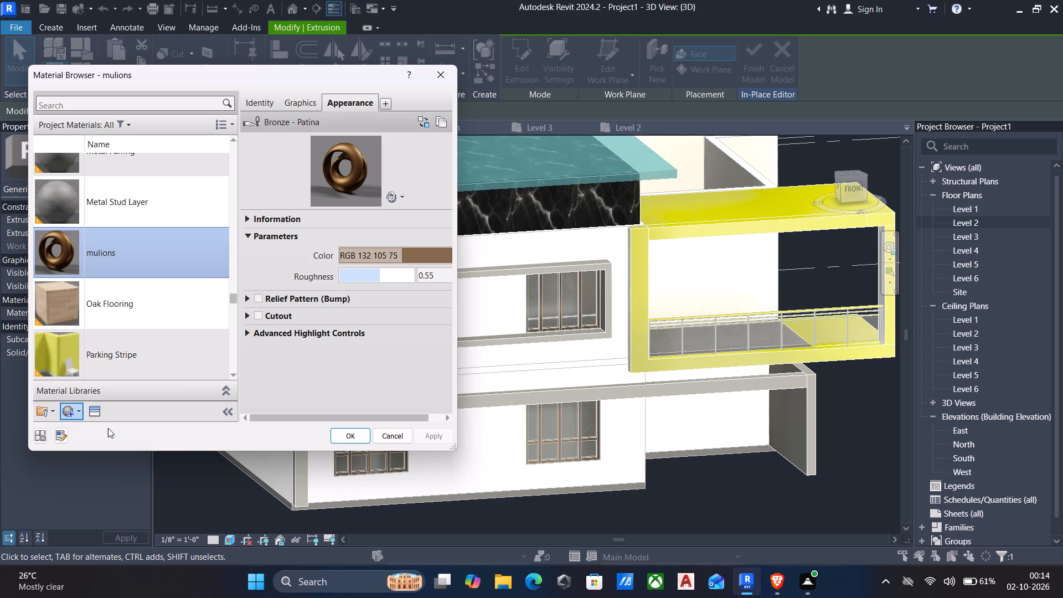
pyautogui.click(254, 99)
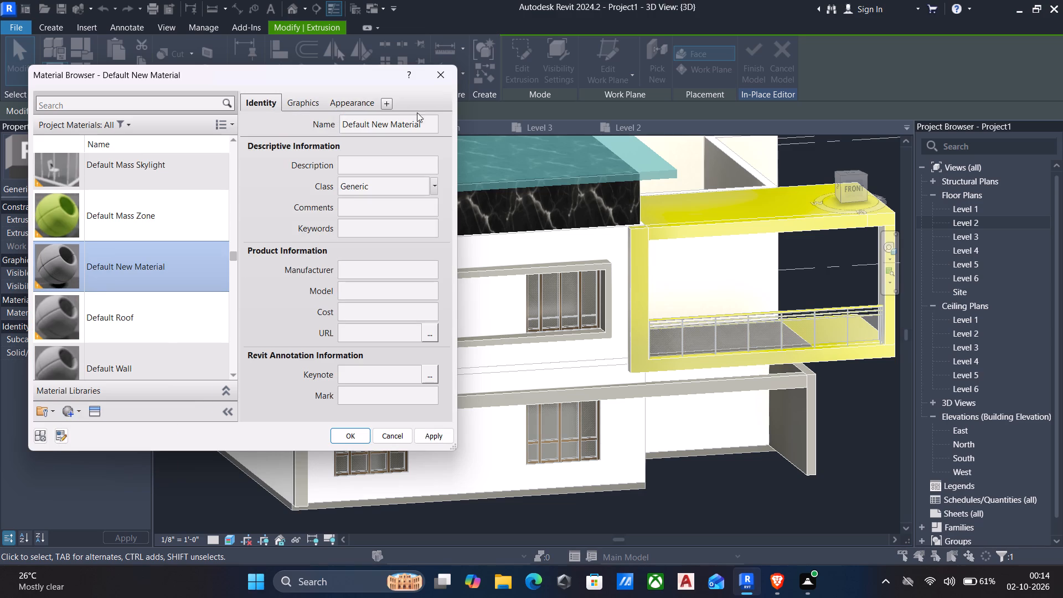
pyautogui.click(424, 128)
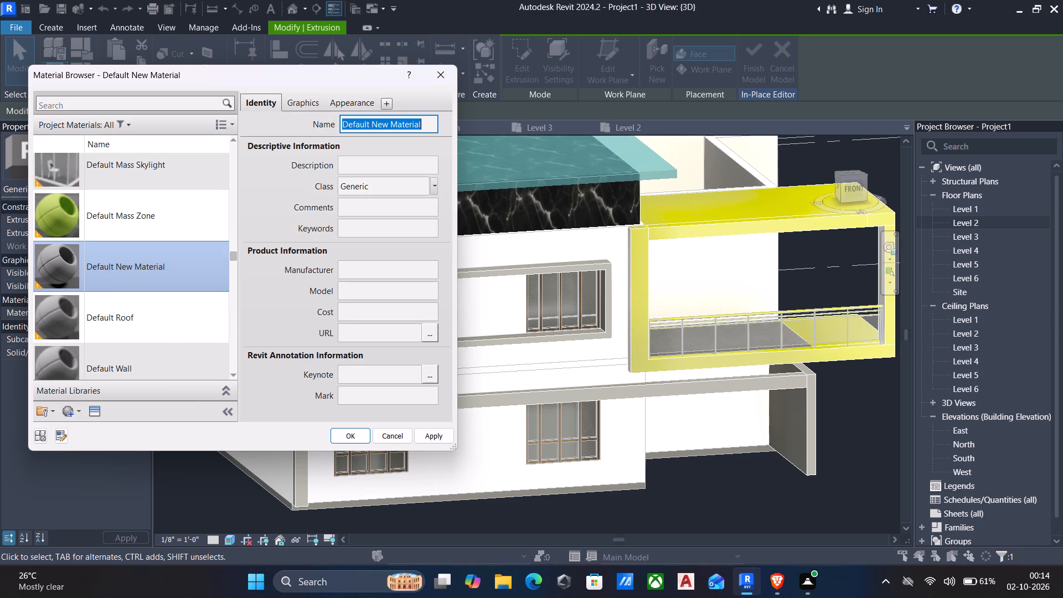
pyautogui.press('w')
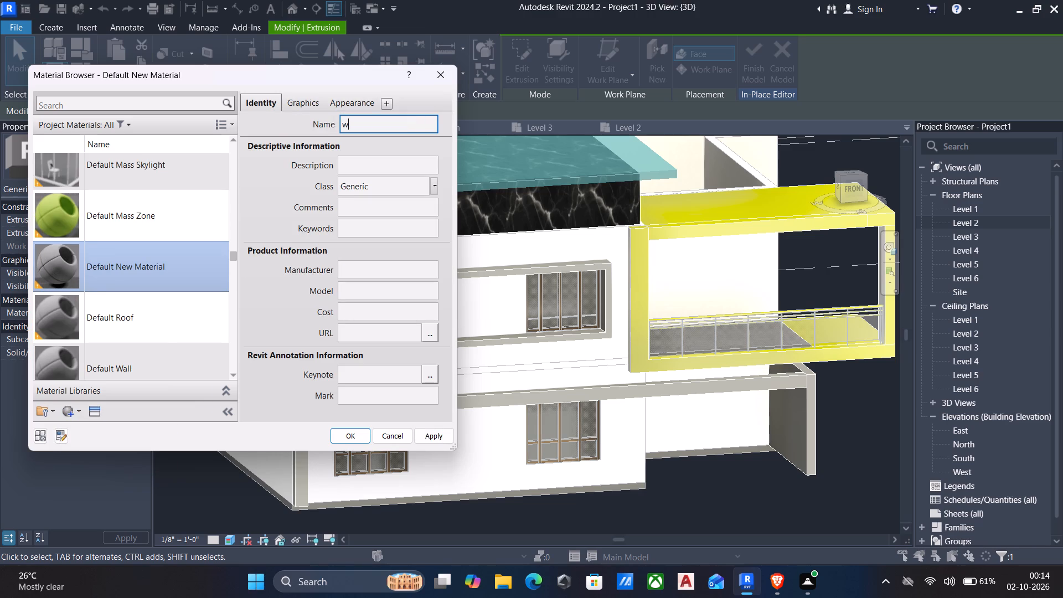
pyautogui.write('ooddd')
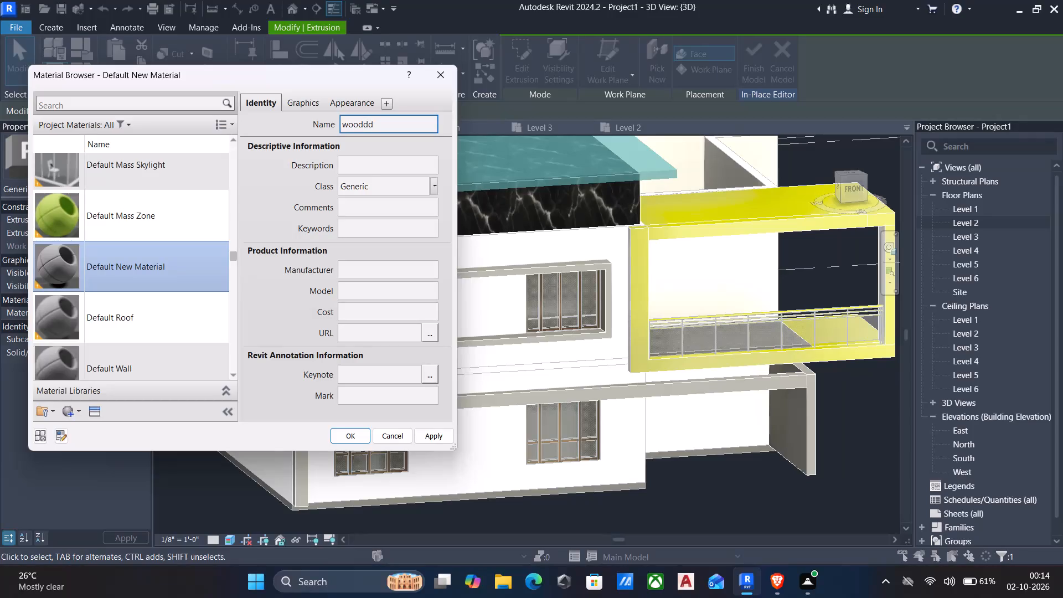
pyautogui.click(442, 435)
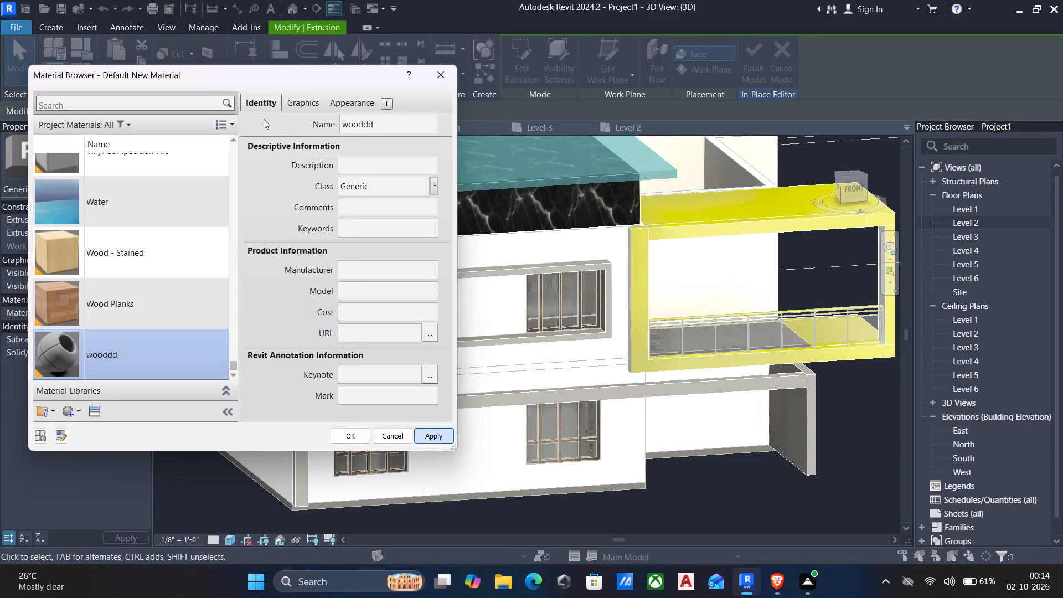
# Use the door image file as the wooddd material's appearance image.
pyautogui.click(353, 97)
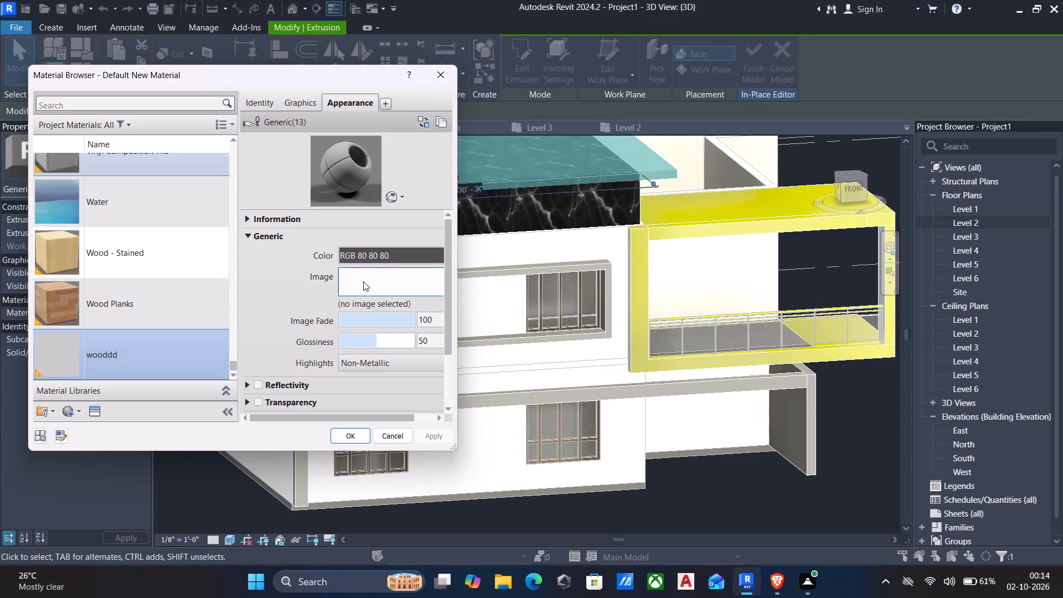
pyautogui.click(381, 281)
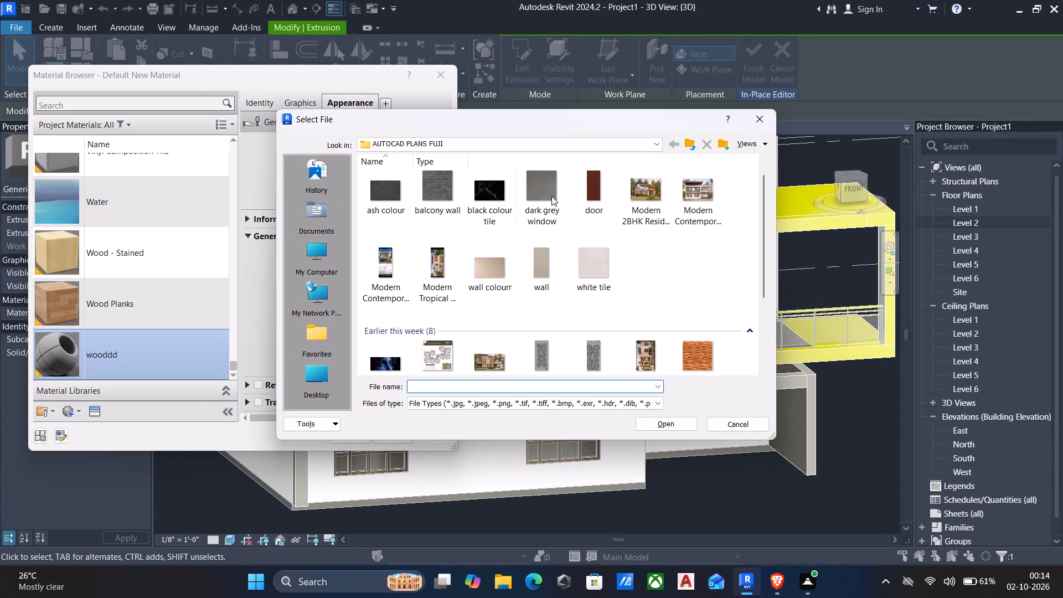
pyautogui.click(585, 180)
pyautogui.click(657, 417)
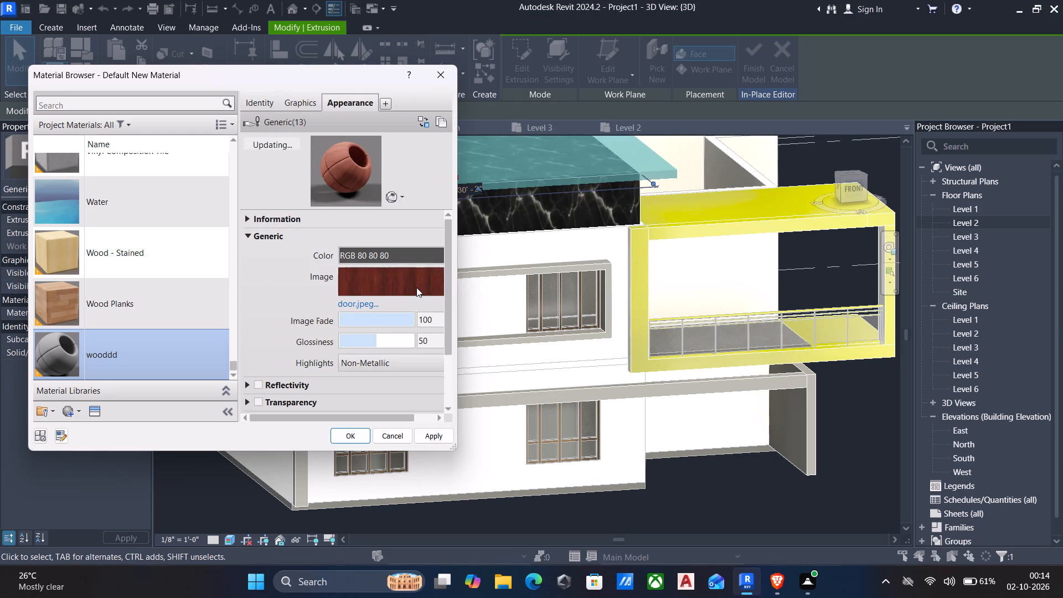
# Set the door texture's sample width to 10' and assign the wooddd material to the upper roof slab extrusion.
pyautogui.click(416, 287)
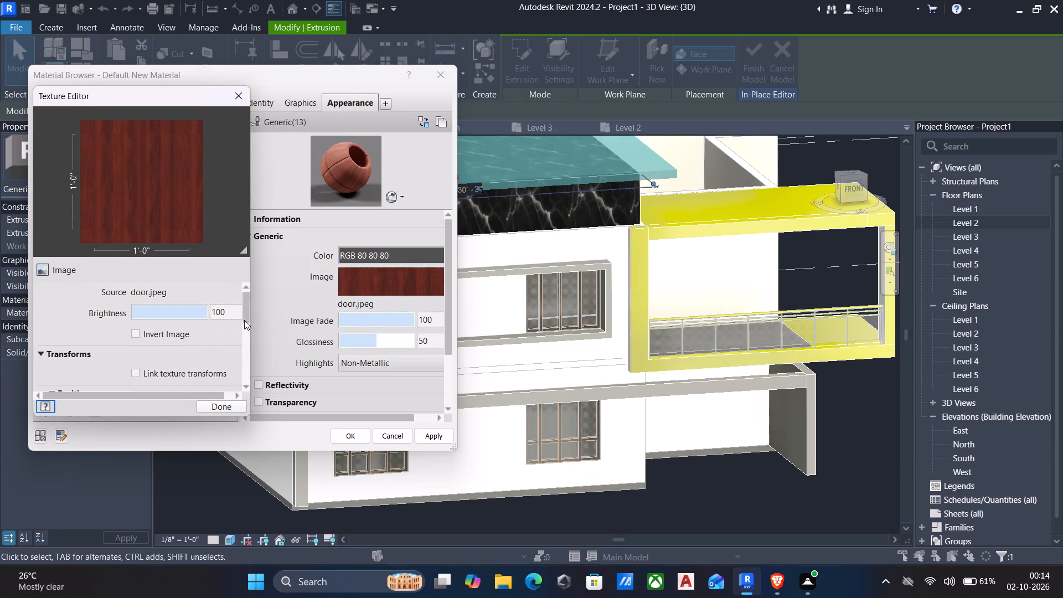
pyautogui.moveTo(245, 319); pyautogui.dragTo(242, 377)
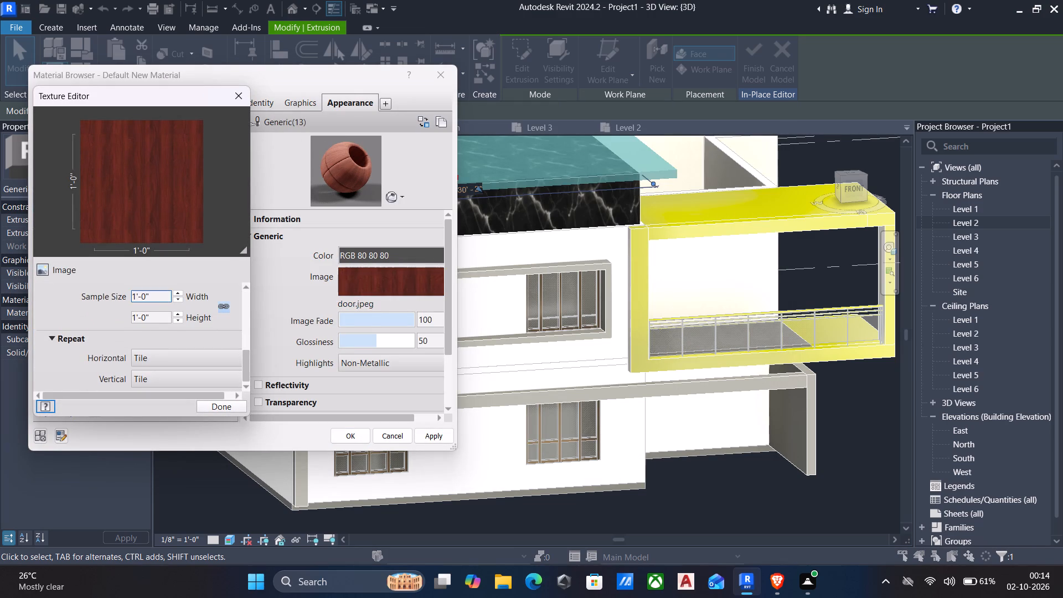
pyautogui.click(162, 300)
pyautogui.write('10')
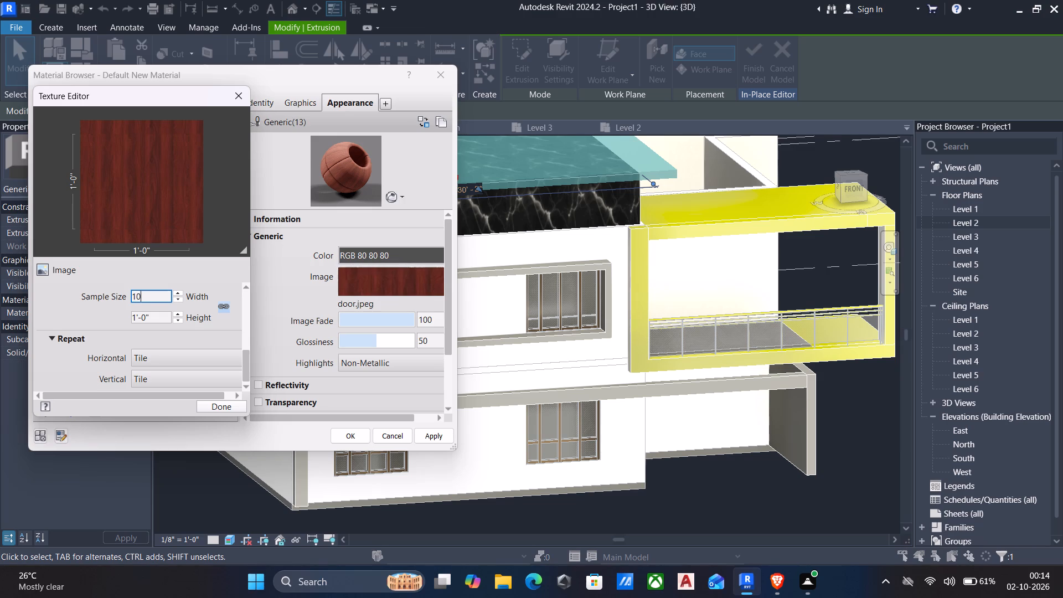
pyautogui.press("'")
pyautogui.click(213, 409)
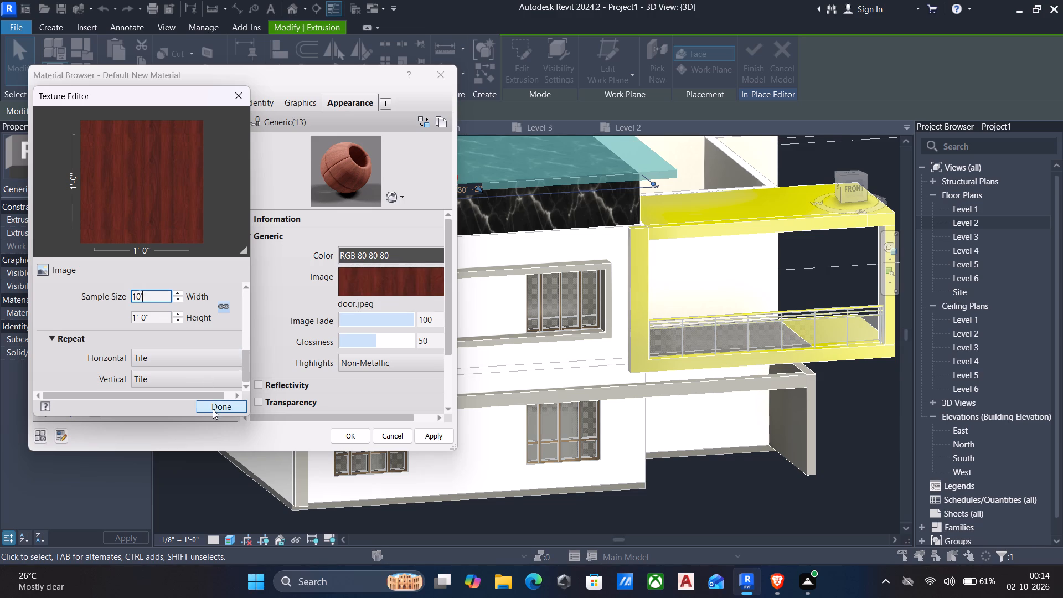
pyautogui.click(436, 439)
pyautogui.click(348, 434)
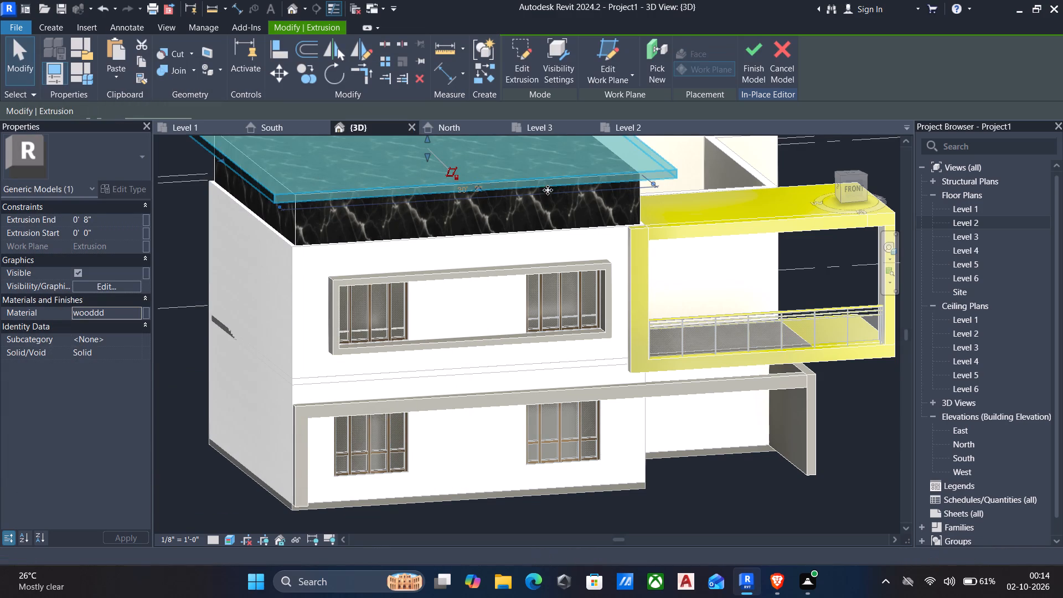
# Finish the in-place model edit of the upper roof slab.
pyautogui.moveTo(548, 196); pyautogui.dragTo(541, 301, button='middle')
pyautogui.click(751, 47)
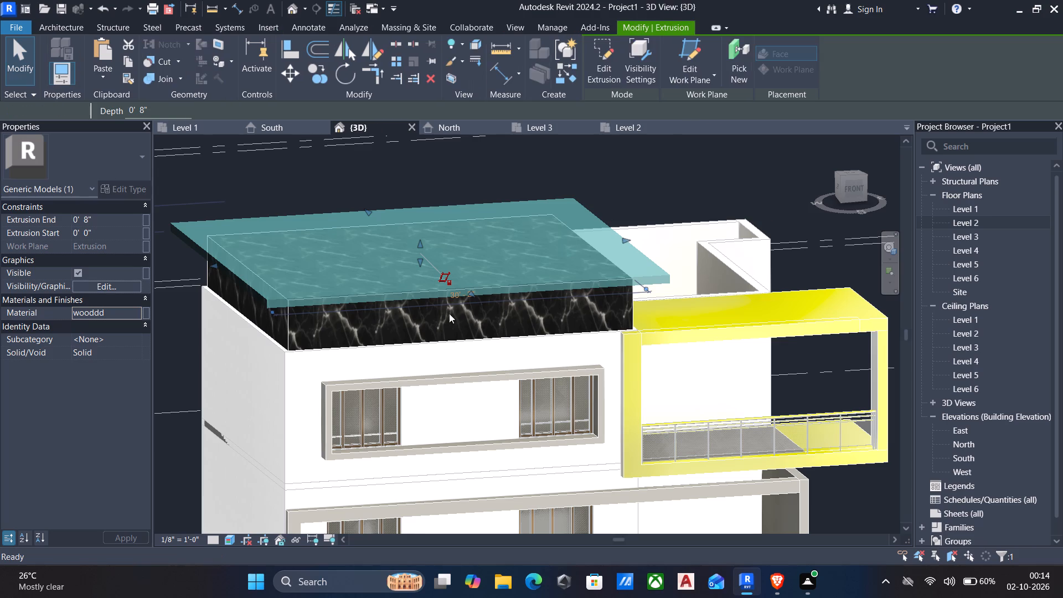
# Examine the textured roof slab and the front facade from several angles.
pyautogui.keyDown('shift'); pyautogui.moveTo(404, 354); pyautogui.dragTo(401, 354, button='middle'); pyautogui.keyUp('shift')
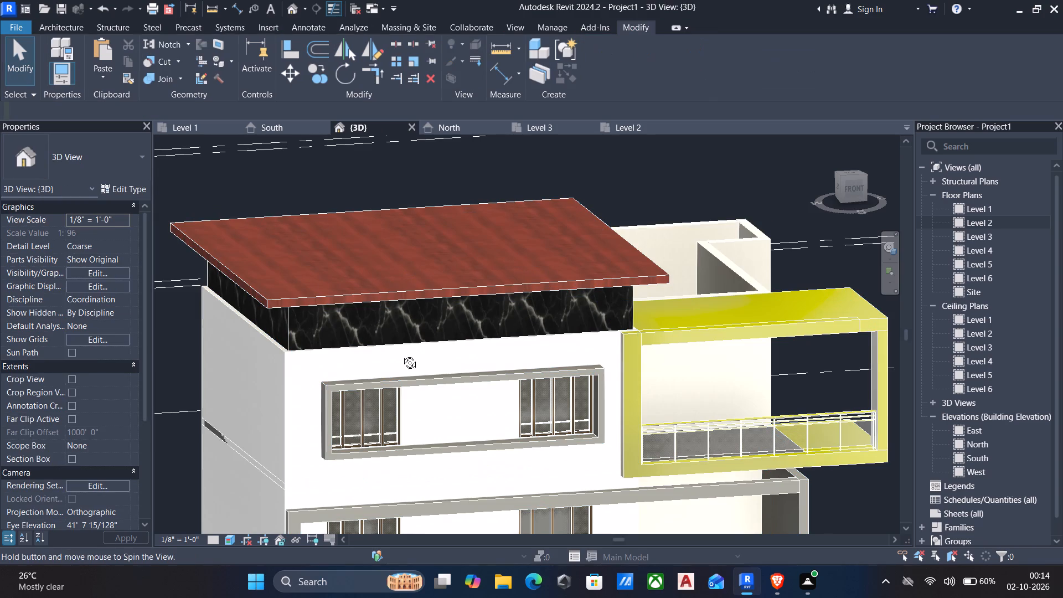
pyautogui.keyDown('shift'); pyautogui.moveTo(401, 354); pyautogui.dragTo(369, 314, button='middle'); pyautogui.keyUp('shift')
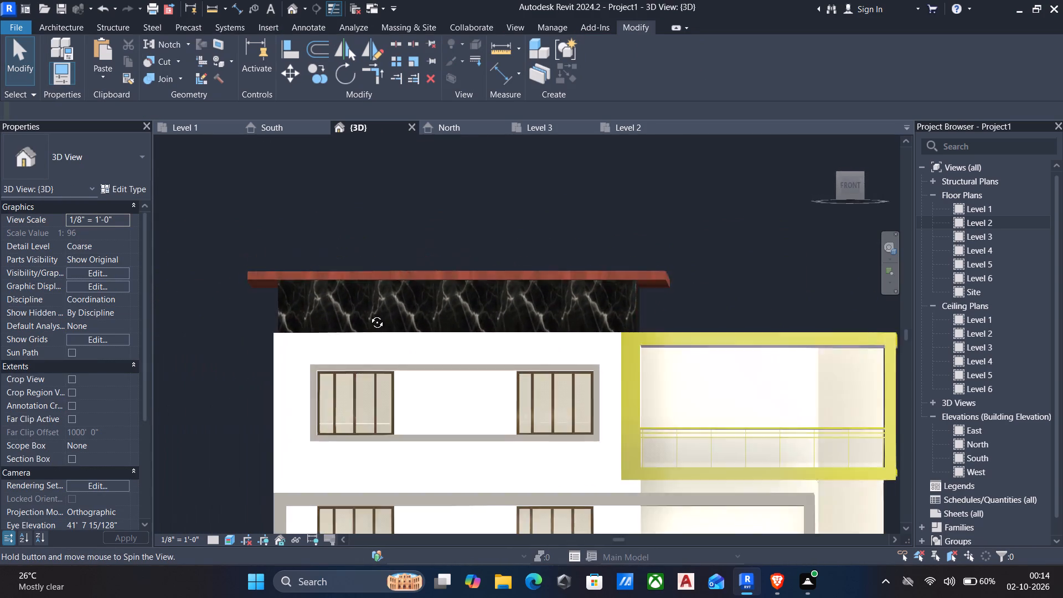
pyautogui.keyDown('shift'); pyautogui.moveTo(369, 314); pyautogui.dragTo(388, 348, button='middle'); pyautogui.keyUp('shift')
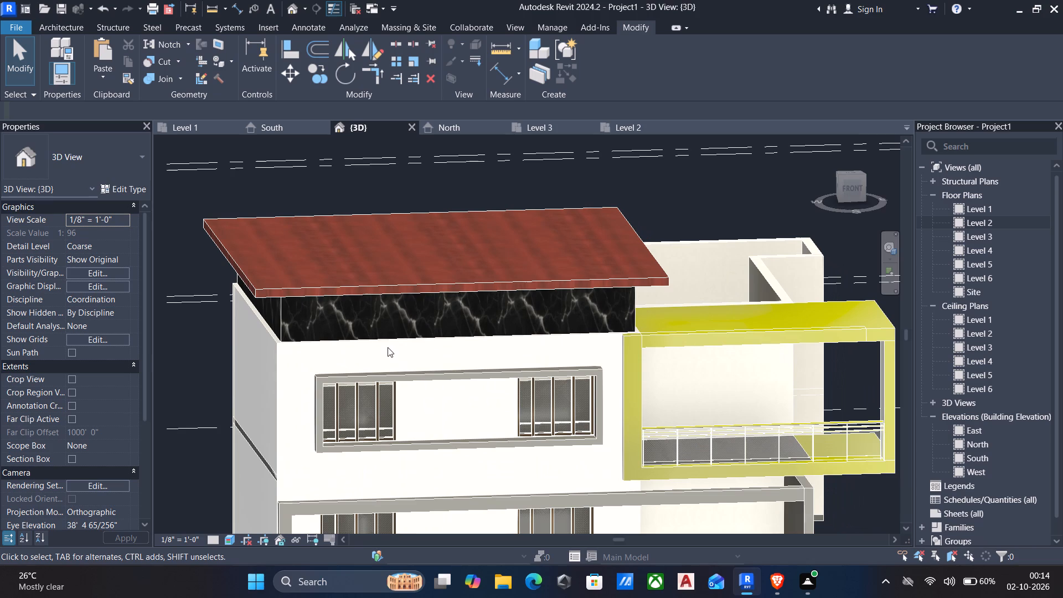
pyautogui.moveTo(363, 370); pyautogui.dragTo(348, 245, button='middle')
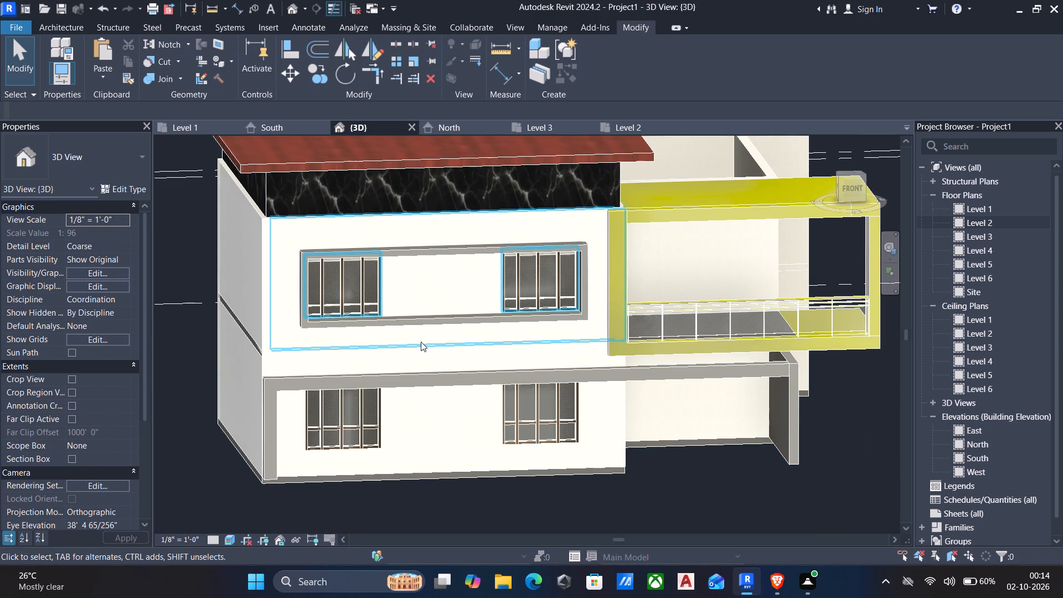
pyautogui.keyDown('shift'); pyautogui.moveTo(422, 341); pyautogui.dragTo(480, 287, button='middle'); pyautogui.keyUp('shift')
pyautogui.moveTo(466, 269); pyautogui.dragTo(453, 270, button='middle')
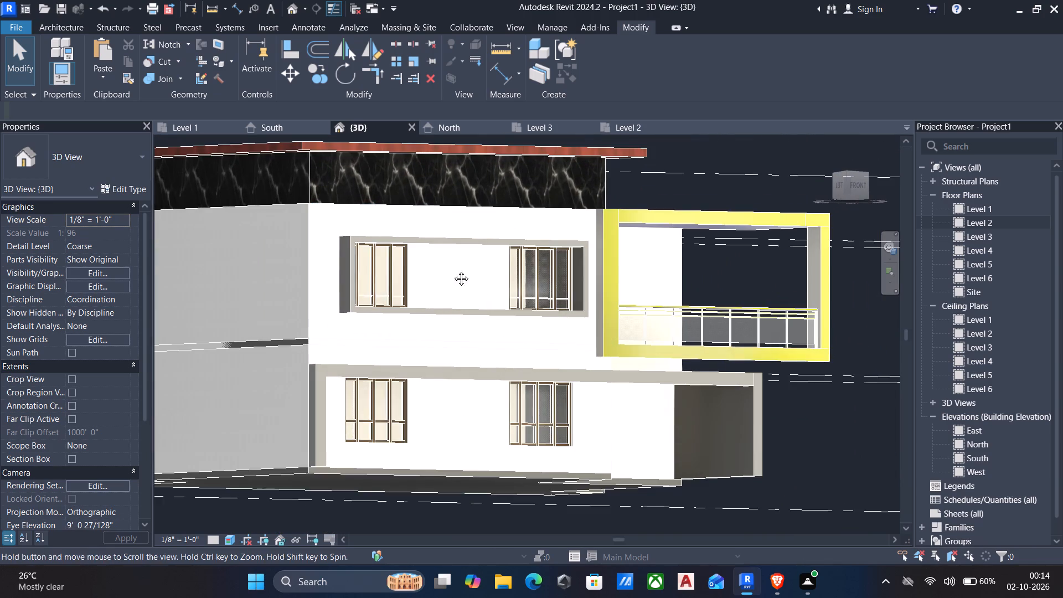
pyautogui.moveTo(453, 270); pyautogui.dragTo(441, 272, button='middle')
pyautogui.keyDown('shift'); pyautogui.moveTo(466, 260); pyautogui.dragTo(403, 322, button='middle'); pyautogui.keyUp('shift')
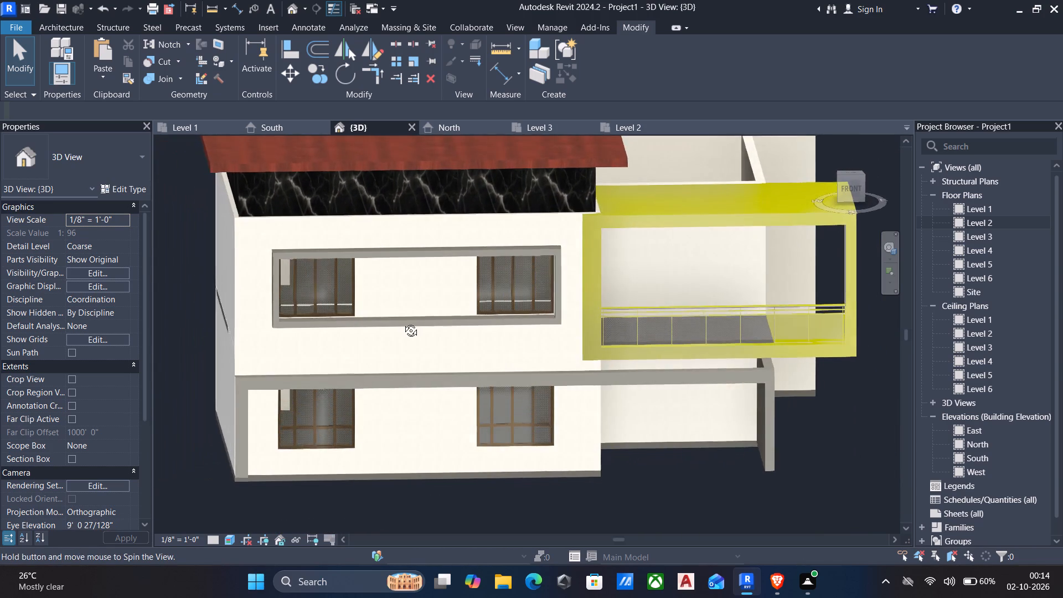
pyautogui.keyDown('shift'); pyautogui.moveTo(403, 322); pyautogui.dragTo(407, 324, button='middle'); pyautogui.keyUp('shift')
pyautogui.moveTo(508, 325); pyautogui.dragTo(525, 323, button='middle')
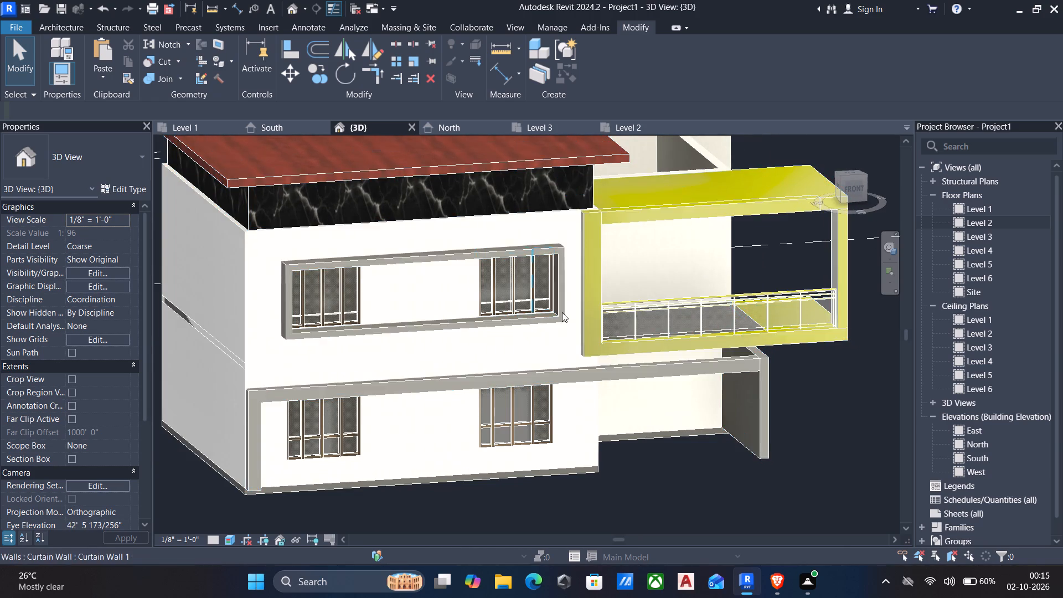
# Edit the in-place model and assign the Gypsum Wall Board material to the four extrusions forming the yellow balcony frame and floor.
pyautogui.click(733, 207)
pyautogui.click(597, 55)
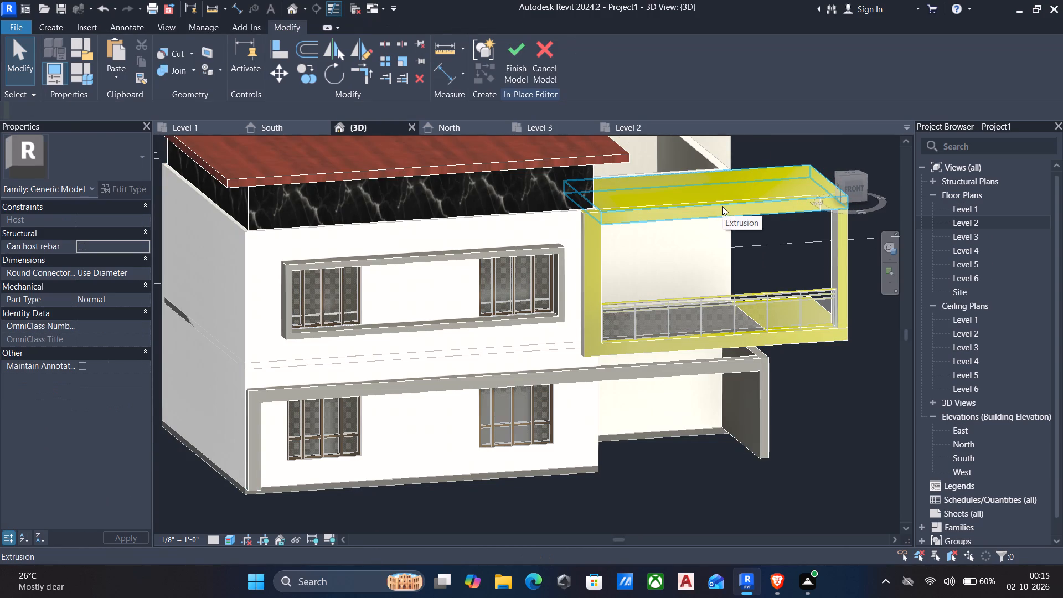
pyautogui.click(722, 206)
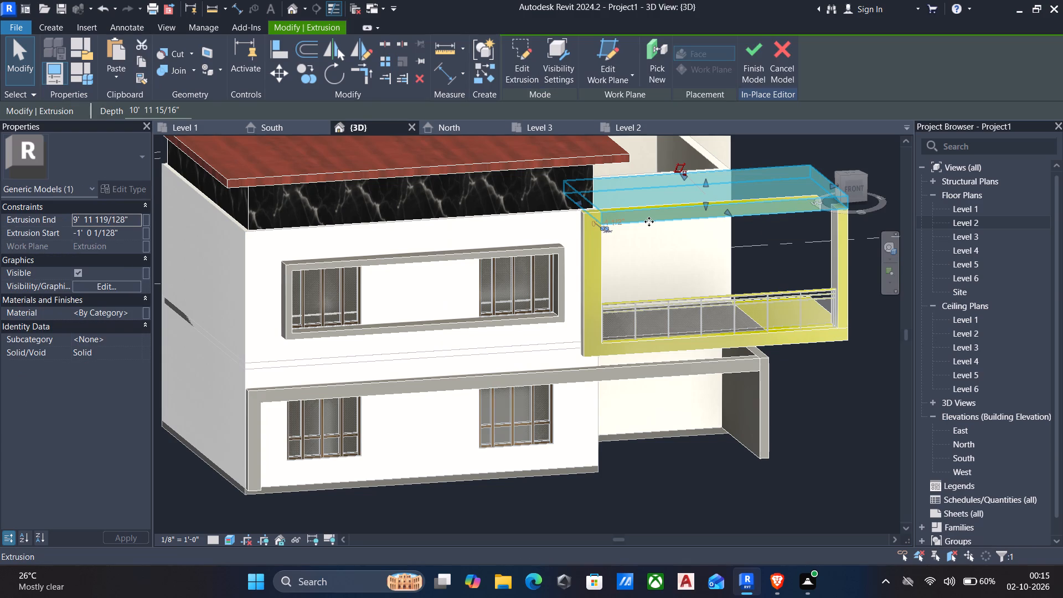
pyautogui.keyDown('ctrl'); pyautogui.click(597, 279); pyautogui.keyUp('ctrl')
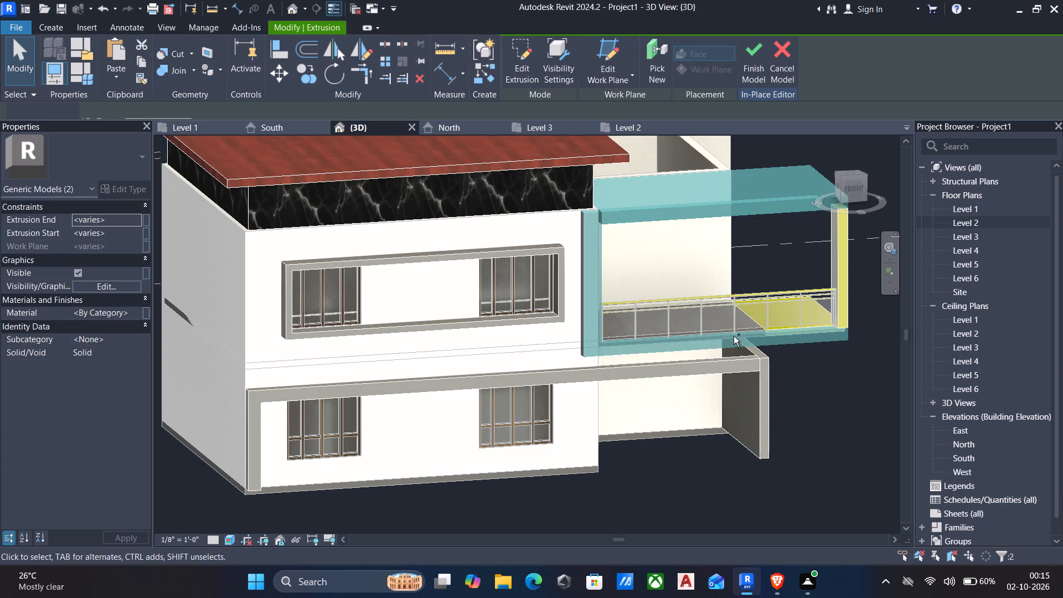
pyautogui.keyDown('ctrl'); pyautogui.click(833, 302); pyautogui.keyUp('ctrl')
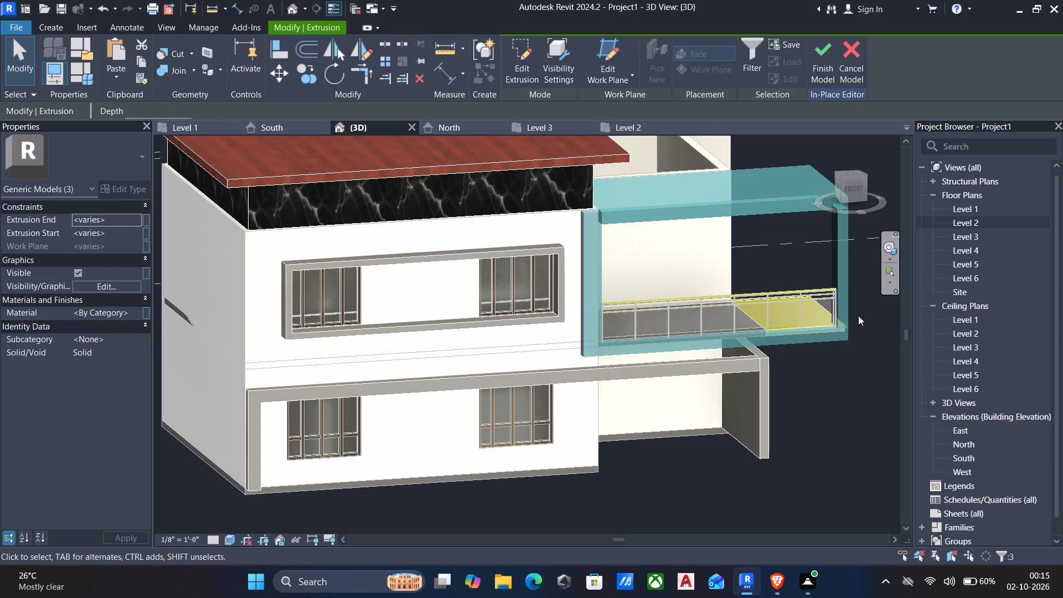
pyautogui.keyDown('shift'); pyautogui.moveTo(859, 321); pyautogui.dragTo(686, 367, button='middle'); pyautogui.keyUp('shift')
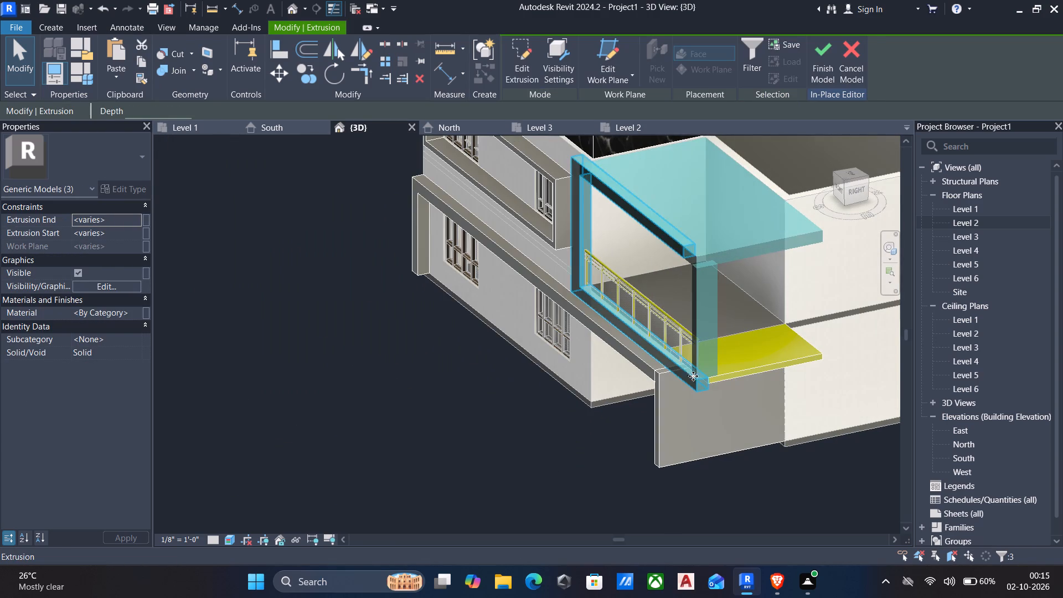
pyautogui.keyDown('ctrl'); pyautogui.click(745, 368); pyautogui.keyUp('ctrl')
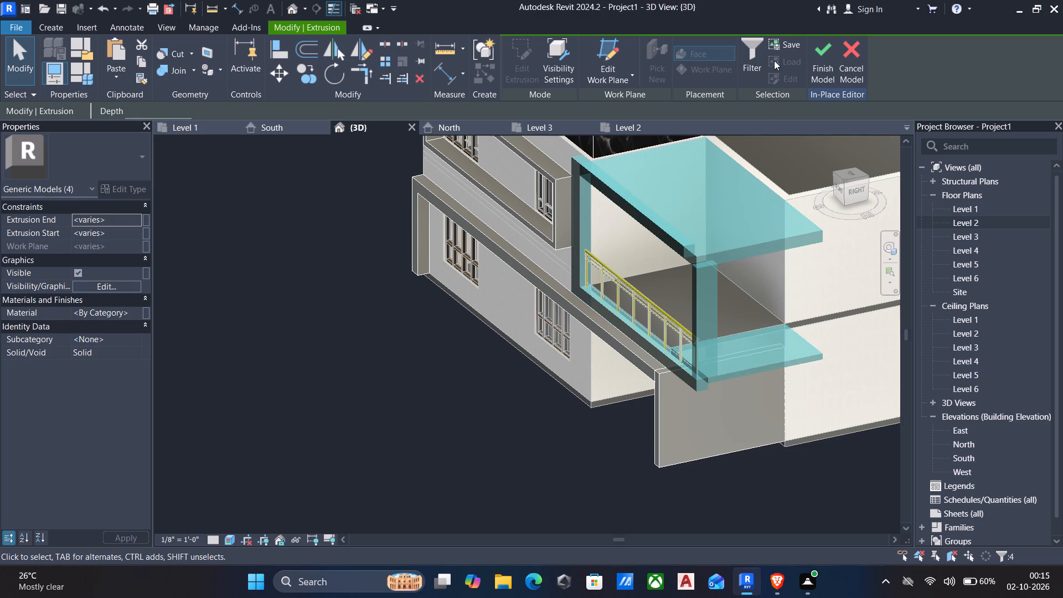
pyautogui.click(133, 314)
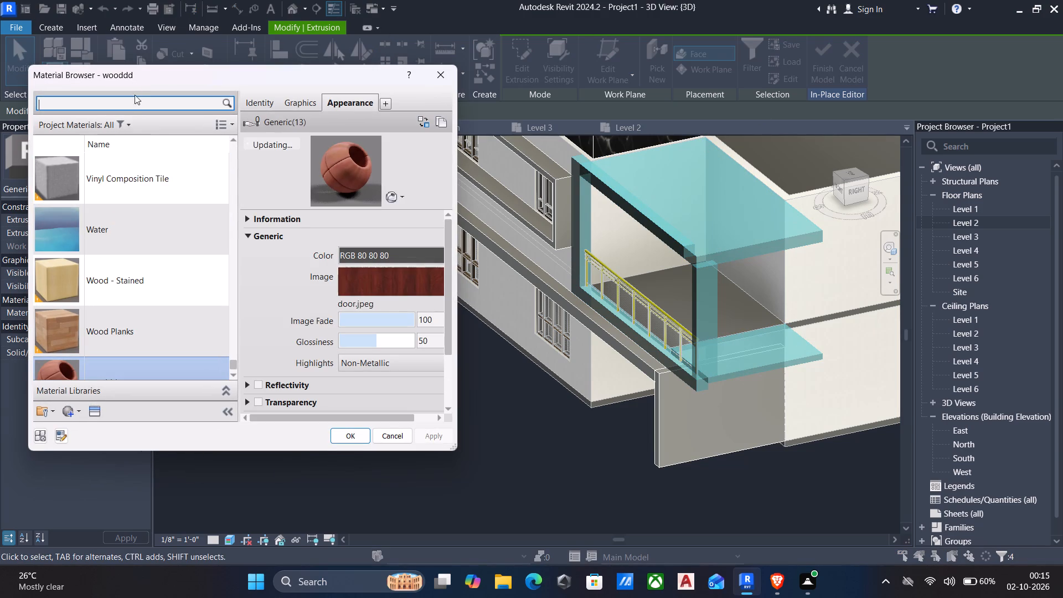
pyautogui.click(125, 106)
pyautogui.write('gyp')
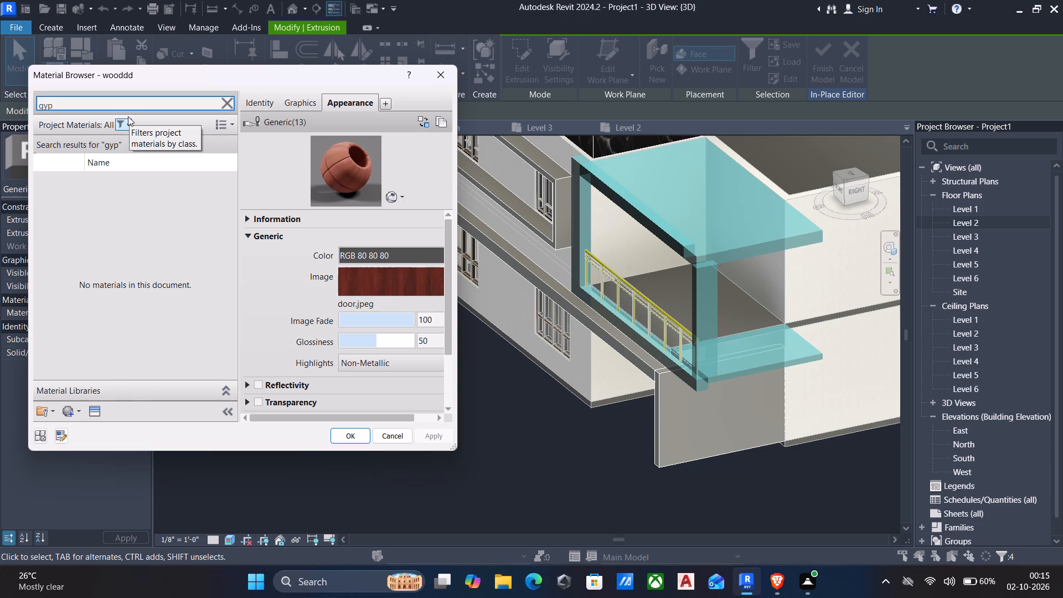
pyautogui.click(140, 202)
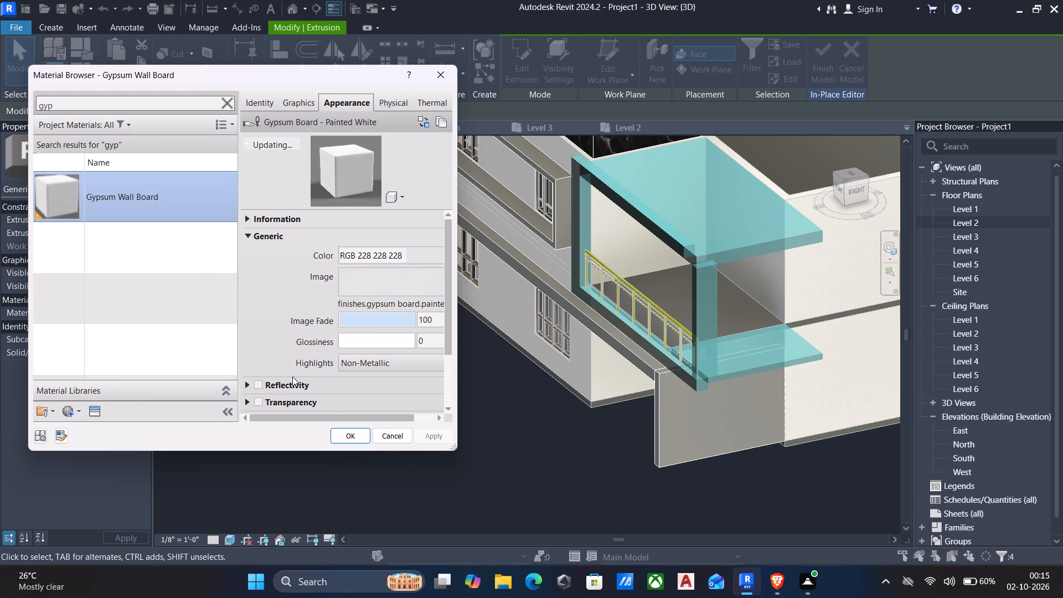
pyautogui.click(356, 432)
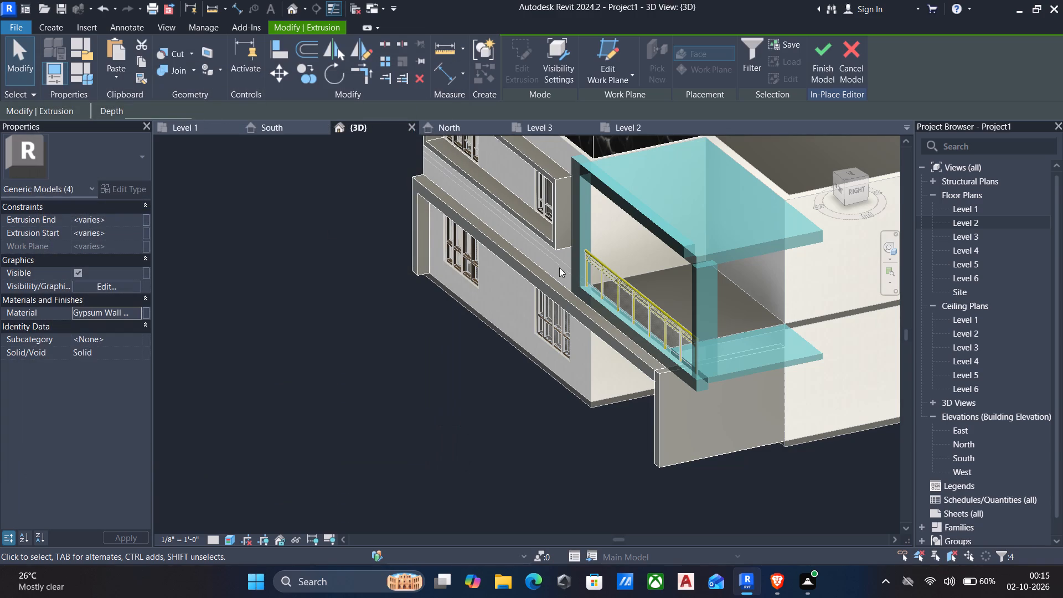
pyautogui.click(817, 43)
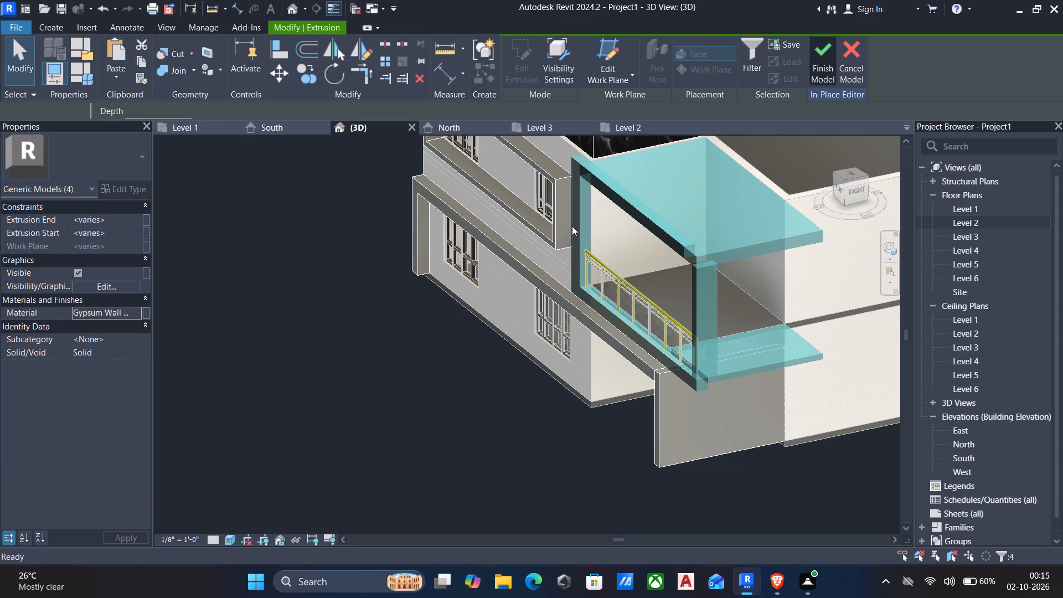
# Edit the ground floor slab's boundary in the Level 1 plan, deleting the two lines along the recessed front corner under the balcony.
pyautogui.scroll(-1, 540, 292)
pyautogui.keyDown('shift'); pyautogui.moveTo(523, 329); pyautogui.dragTo(628, 300, button='middle'); pyautogui.keyUp('shift')
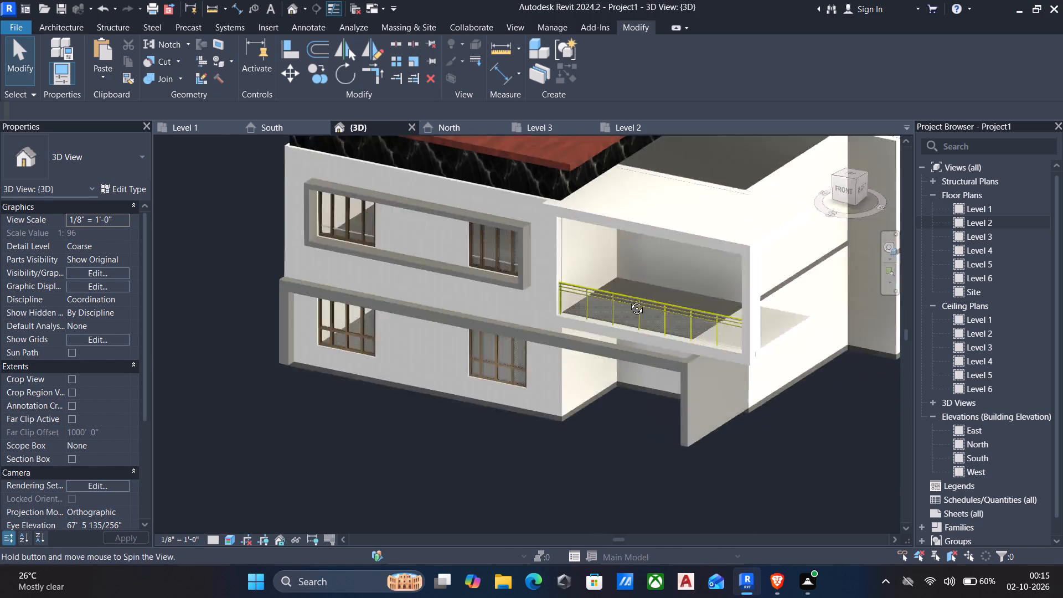
pyautogui.keyDown('shift'); pyautogui.moveTo(628, 300); pyautogui.dragTo(663, 273, button='middle'); pyautogui.keyUp('shift')
pyautogui.scroll(-1, 665, 271)
pyautogui.keyDown('shift'); pyautogui.moveTo(625, 337); pyautogui.dragTo(699, 306, button='middle'); pyautogui.keyUp('shift')
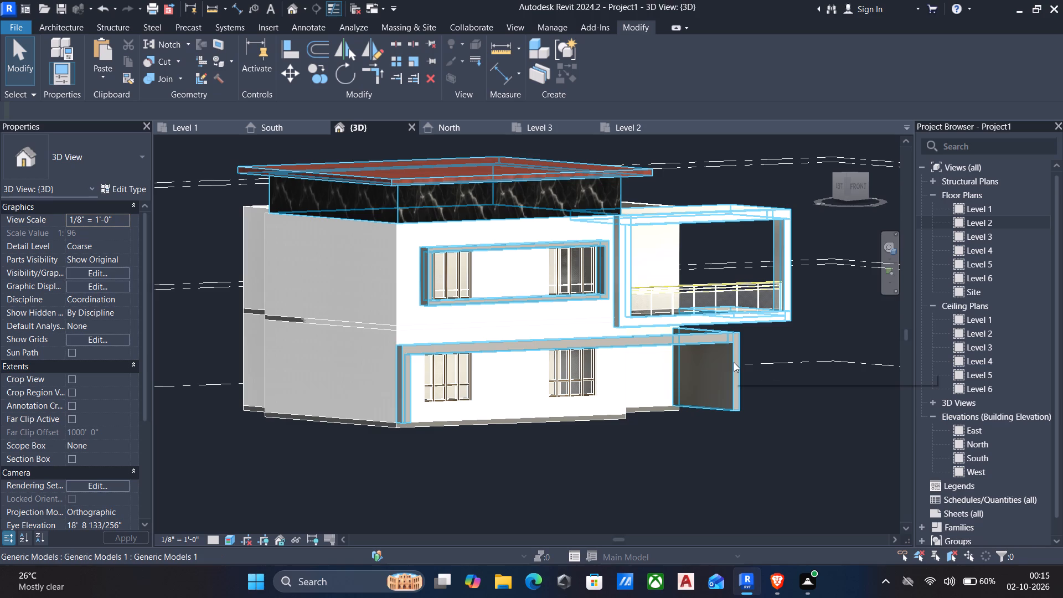
pyautogui.click(541, 419)
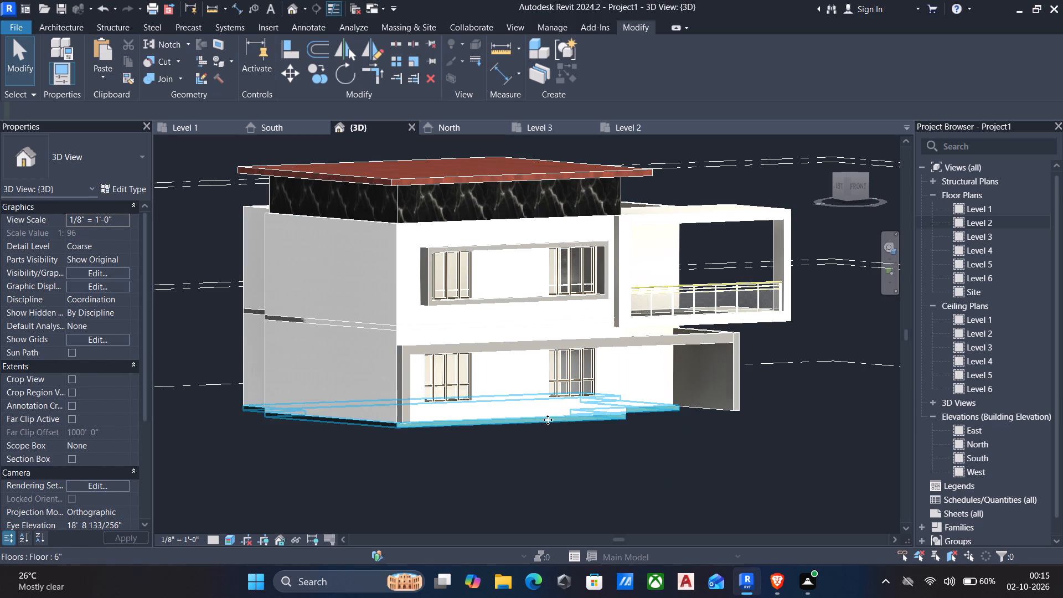
pyautogui.click(602, 61)
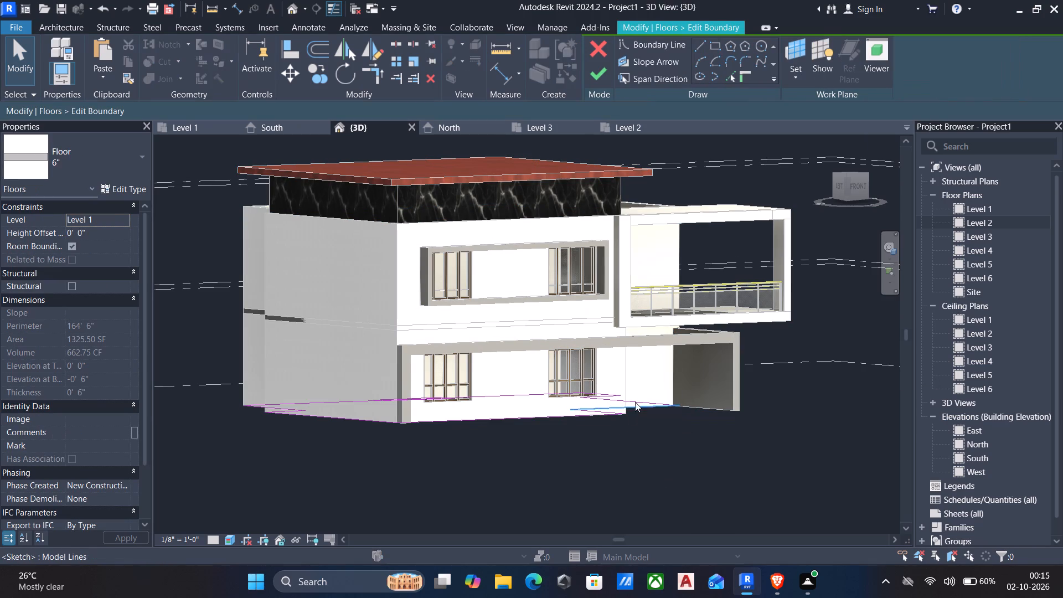
pyautogui.doubleClick(1003, 208)
pyautogui.scroll(-2, 641, 366)
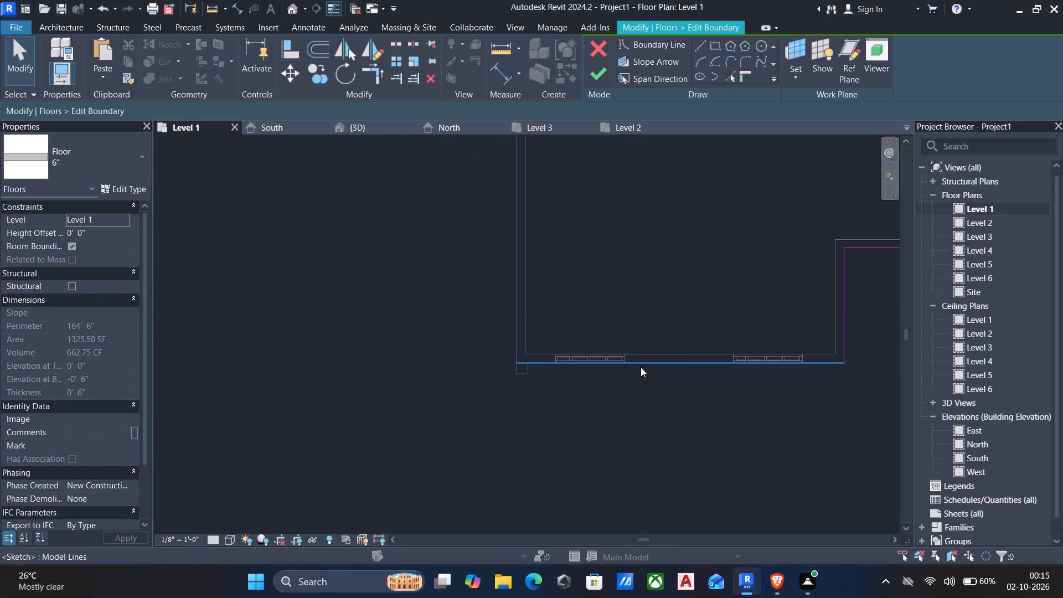
pyautogui.moveTo(682, 359); pyautogui.dragTo(403, 350, button='middle')
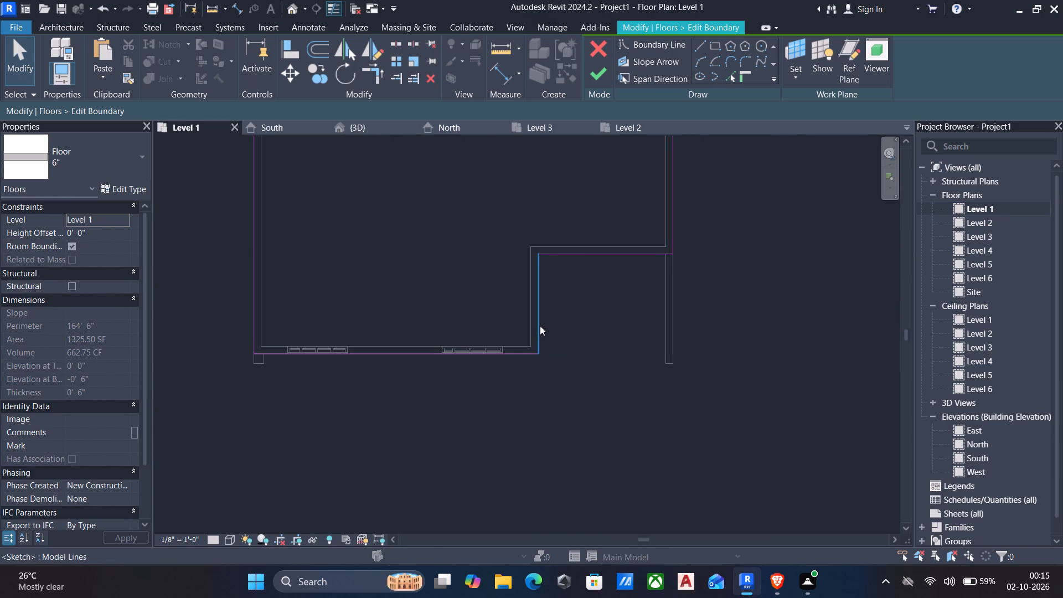
pyautogui.click(540, 326)
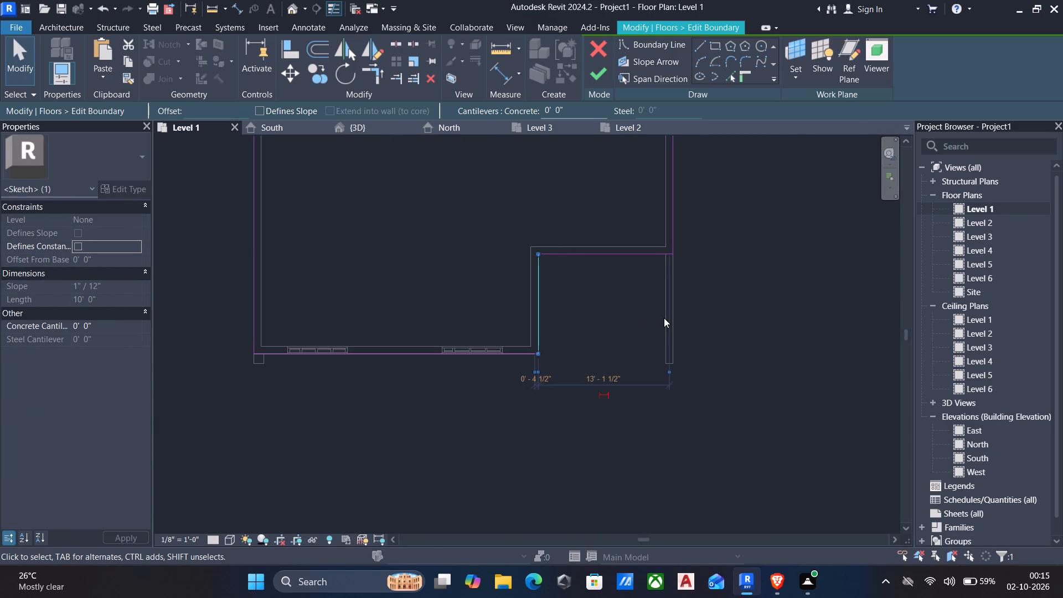
pyautogui.press('Delete')
pyautogui.click(638, 251)
pyautogui.press('Delete')
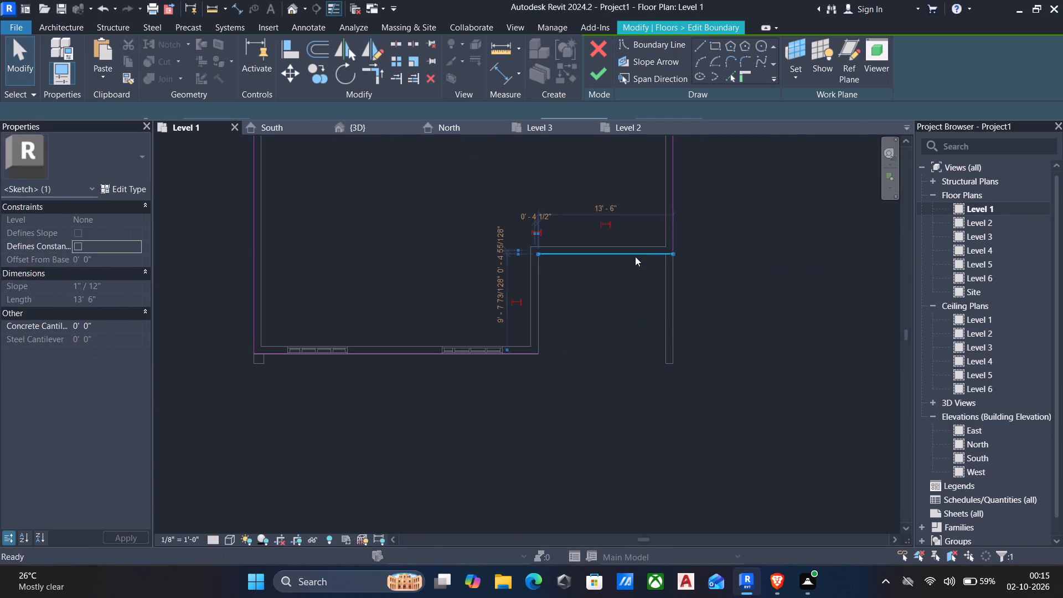
# Trim/extend the front and side boundary lines to a single corner at the projecting side wall and finish the floor sketch.
pyautogui.write('tr')
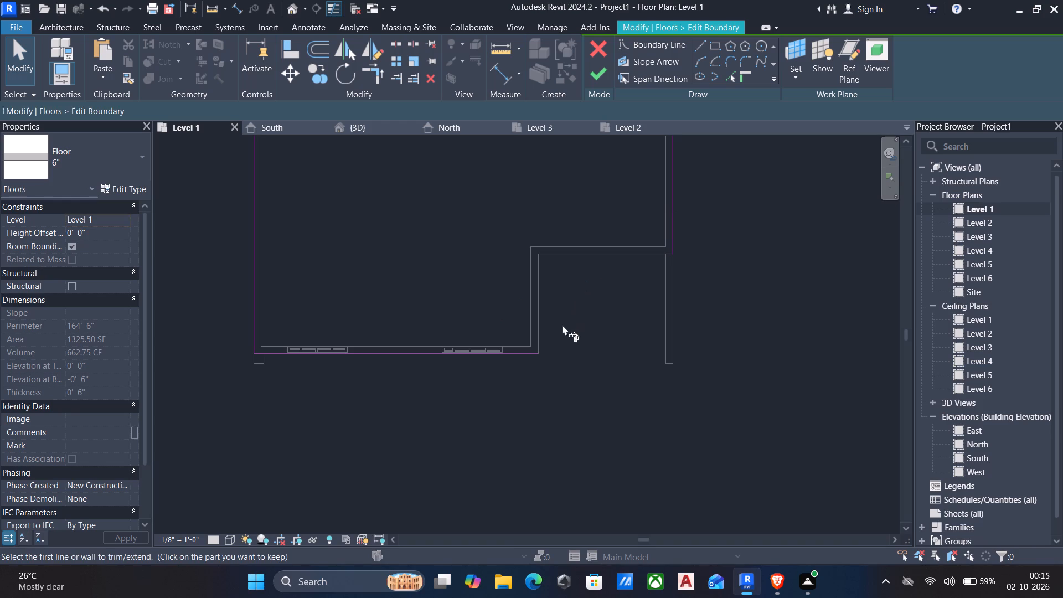
pyautogui.click(510, 355)
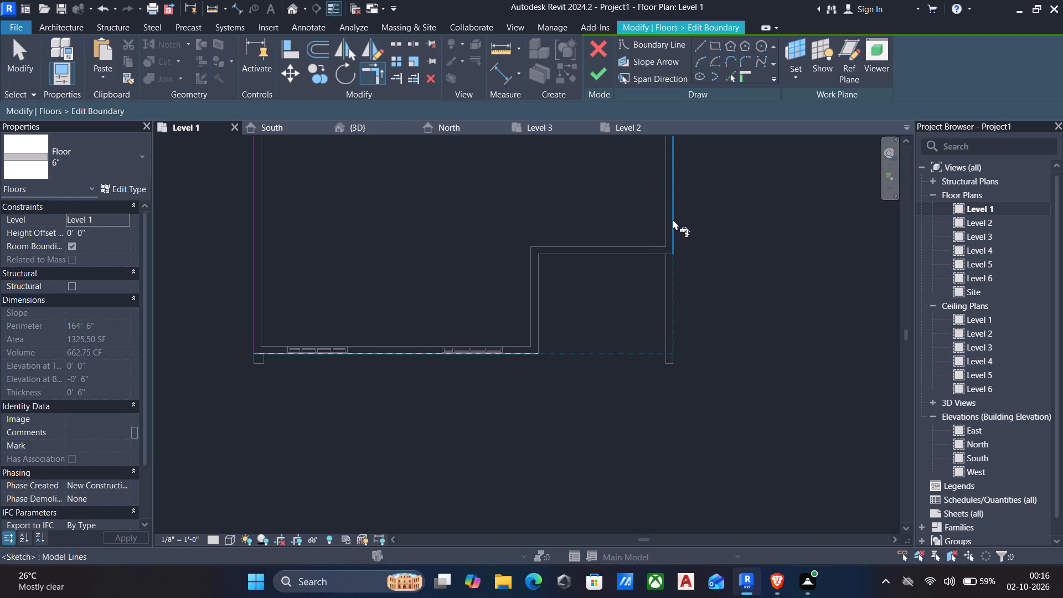
pyautogui.click(673, 219)
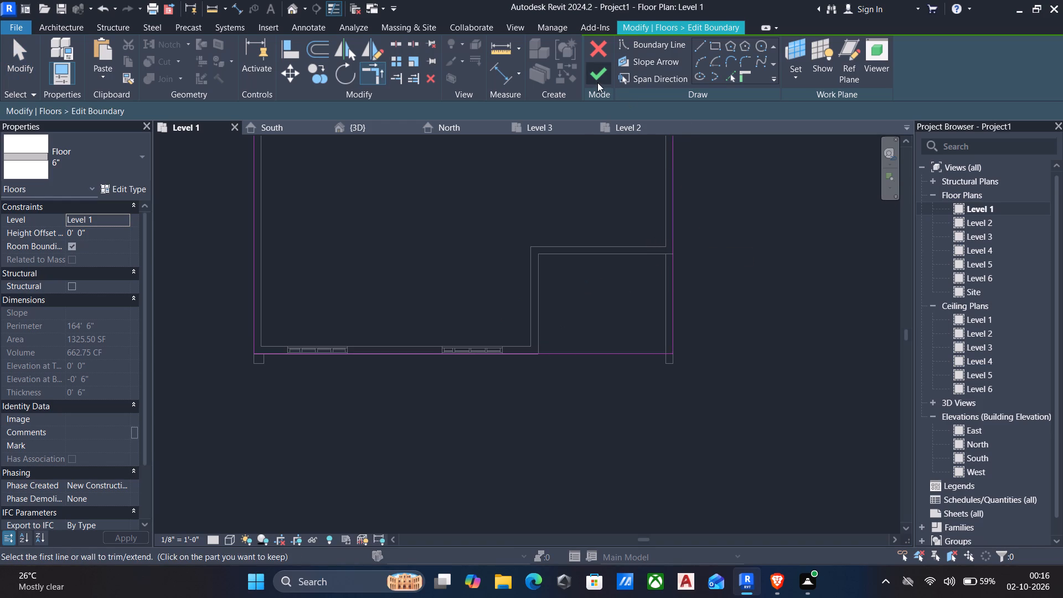
pyautogui.click(597, 82)
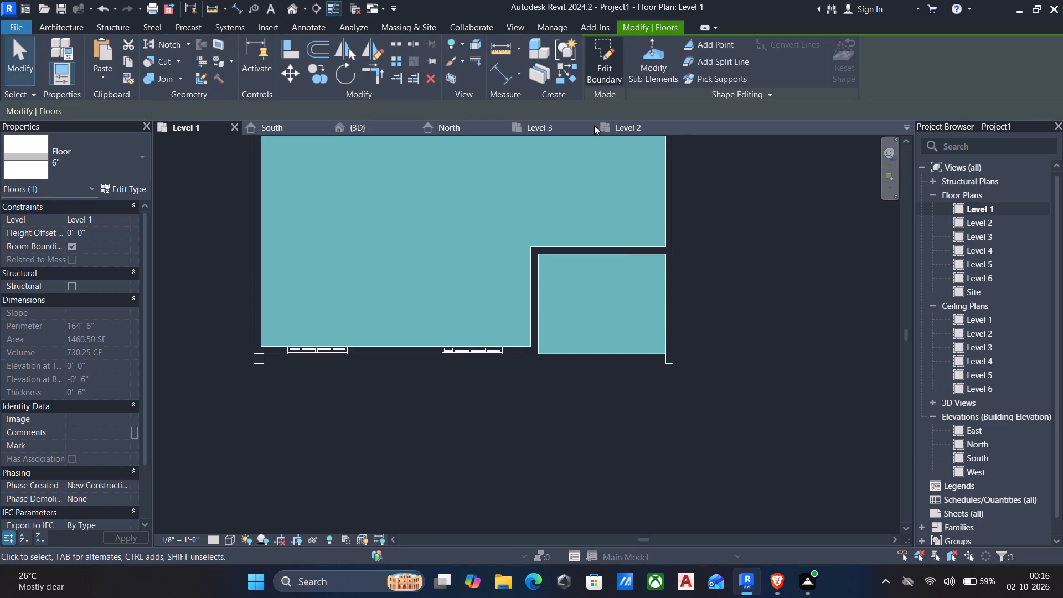
# Open the default 3D view and examine the ground floor slab under the balcony.
pyautogui.scroll(-2, 592, 267)
pyautogui.keyDown('shift'); pyautogui.middleClick(628, 317); pyautogui.keyUp('shift')
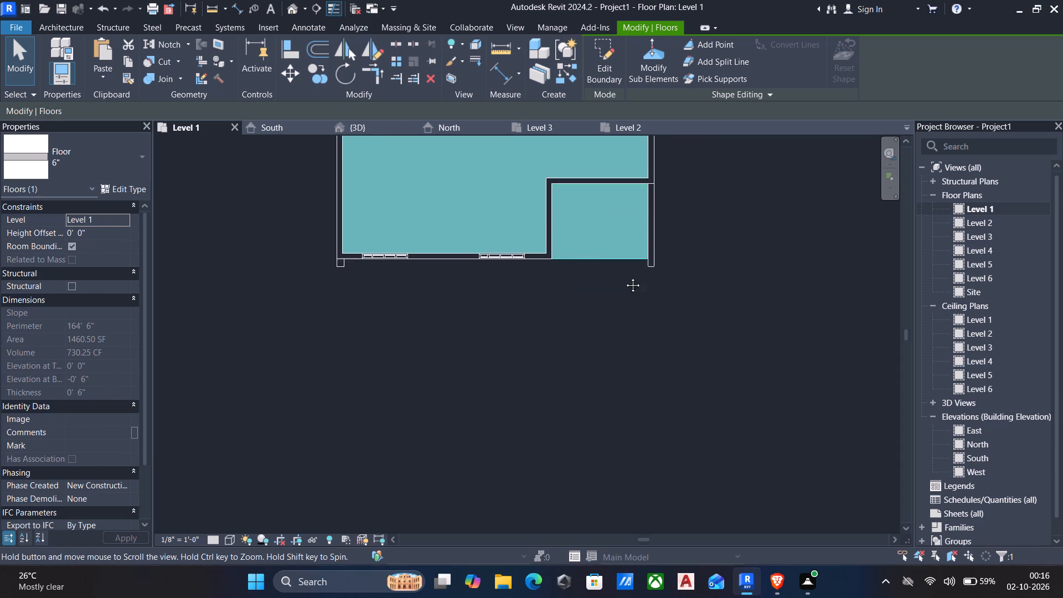
pyautogui.click(292, 6)
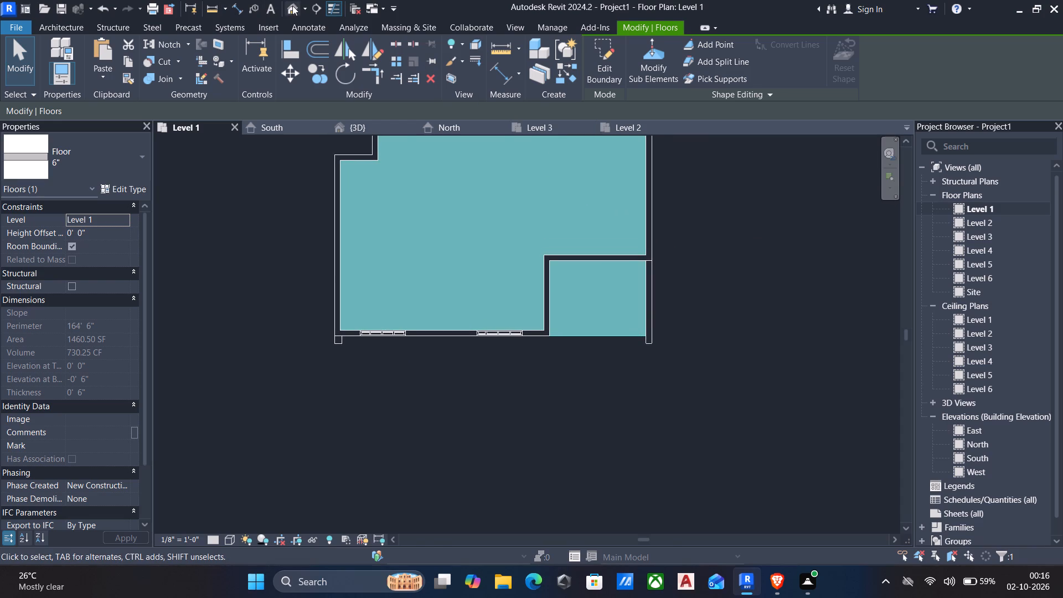
pyautogui.scroll(-1, 401, 282)
pyautogui.keyDown('shift'); pyautogui.moveTo(672, 358); pyautogui.dragTo(534, 430, button='middle'); pyautogui.keyUp('shift')
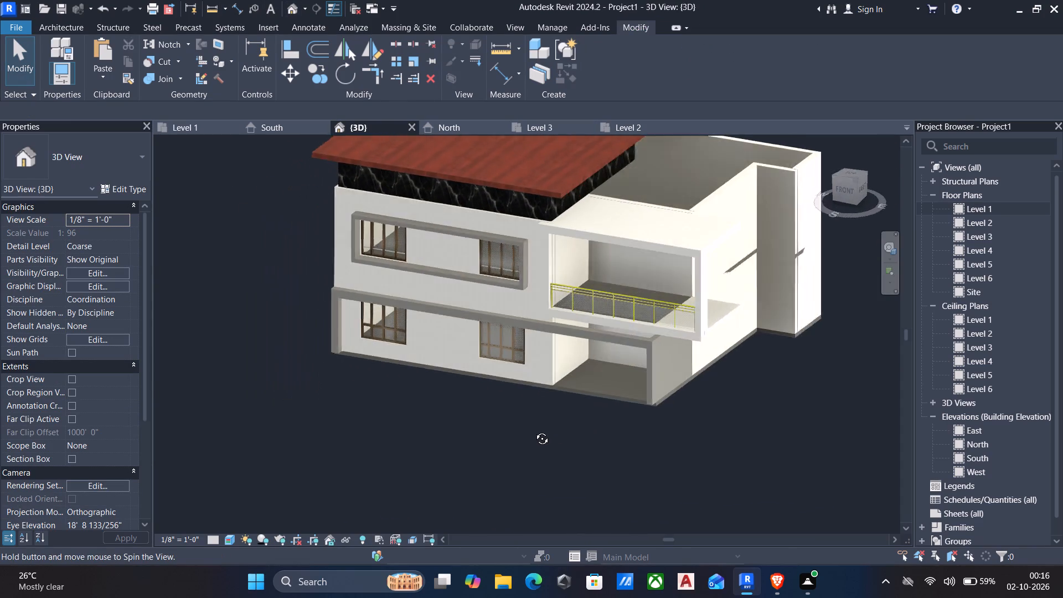
pyautogui.keyDown('shift'); pyautogui.moveTo(534, 430); pyautogui.dragTo(598, 390, button='middle'); pyautogui.keyUp('shift')
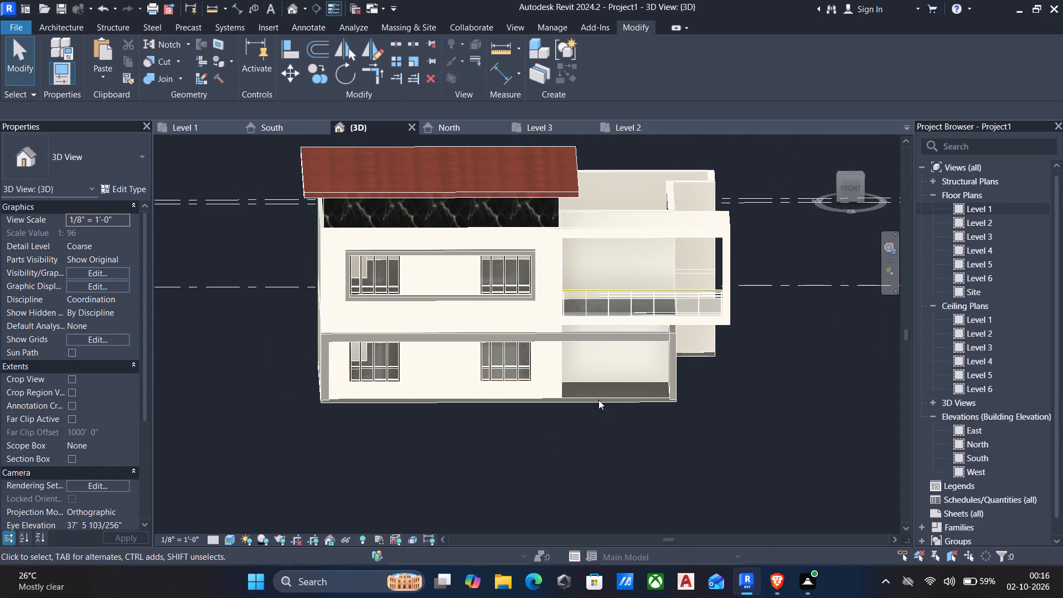
# Examine the house in 3D from the front, side and below, checking the balcony, facade frames and extended ground floor slab.
pyautogui.scroll(3, 628, 447)
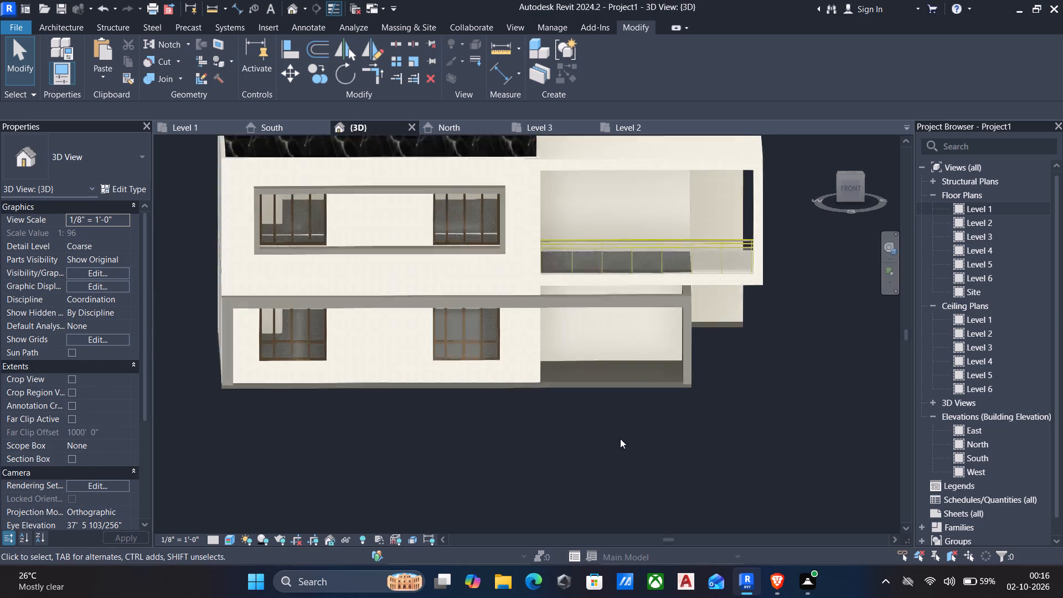
pyautogui.moveTo(618, 440); pyautogui.dragTo(613, 520, button='middle')
pyautogui.keyDown('shift'); pyautogui.moveTo(617, 497); pyautogui.dragTo(530, 463, button='middle'); pyautogui.keyUp('shift')
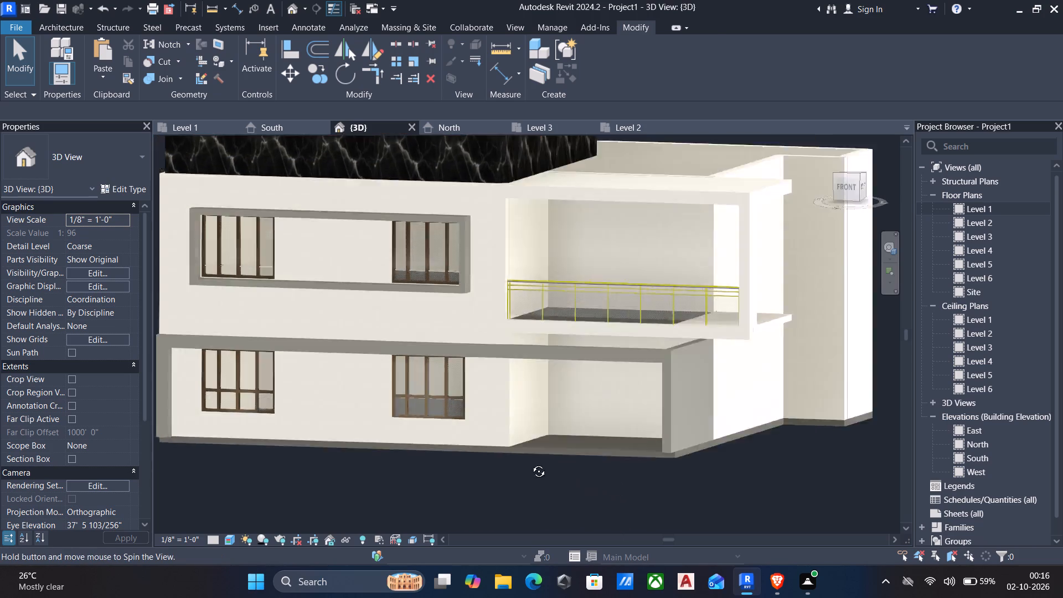
pyautogui.keyDown('shift'); pyautogui.moveTo(530, 463); pyautogui.dragTo(331, 472, button='middle'); pyautogui.keyUp('shift')
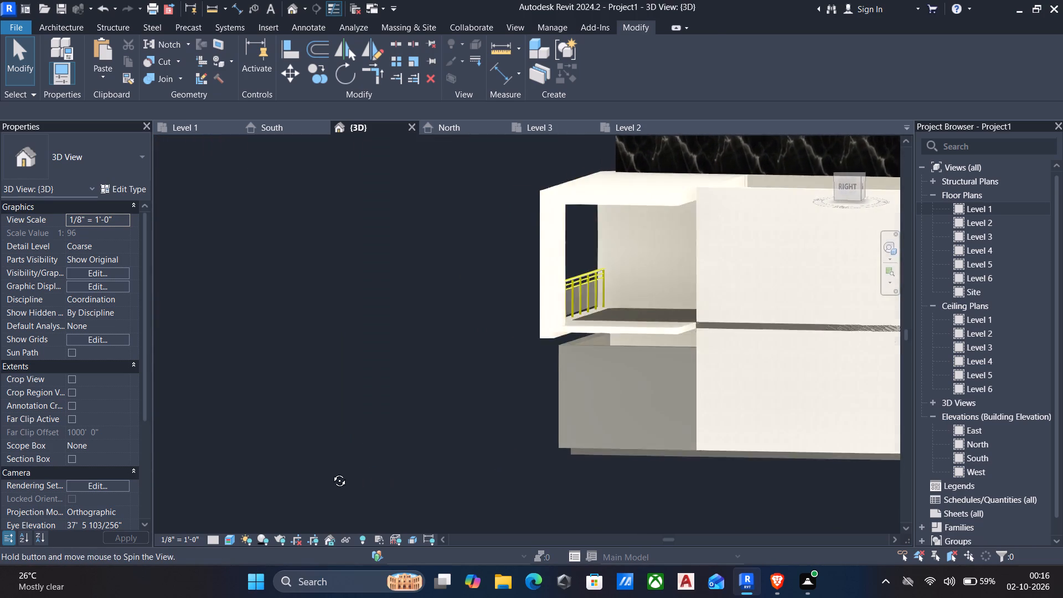
pyautogui.keyDown('shift'); pyautogui.moveTo(331, 472); pyautogui.dragTo(291, 511, button='middle'); pyautogui.keyUp('shift')
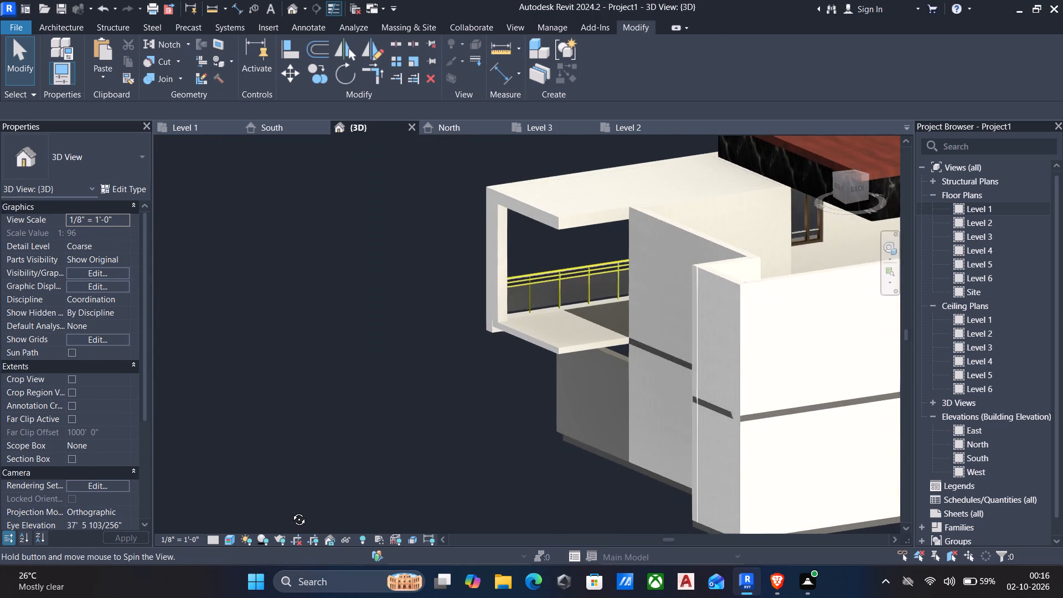
pyautogui.keyDown('shift'); pyautogui.moveTo(291, 511); pyautogui.dragTo(509, 432, button='middle'); pyautogui.keyUp('shift')
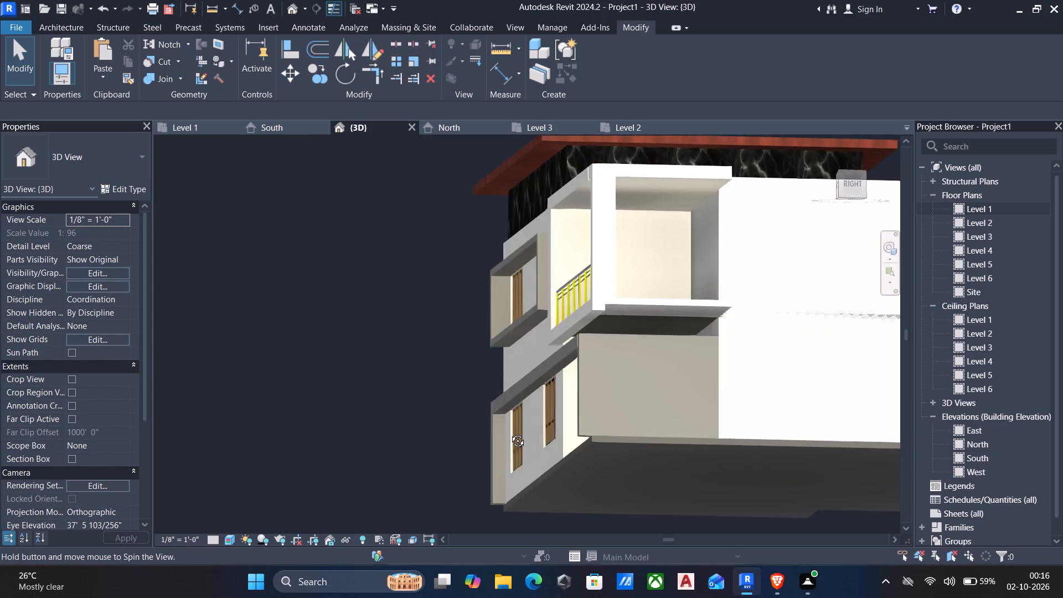
pyautogui.keyDown('shift'); pyautogui.moveTo(509, 432); pyautogui.dragTo(633, 475, button='middle'); pyautogui.keyUp('shift')
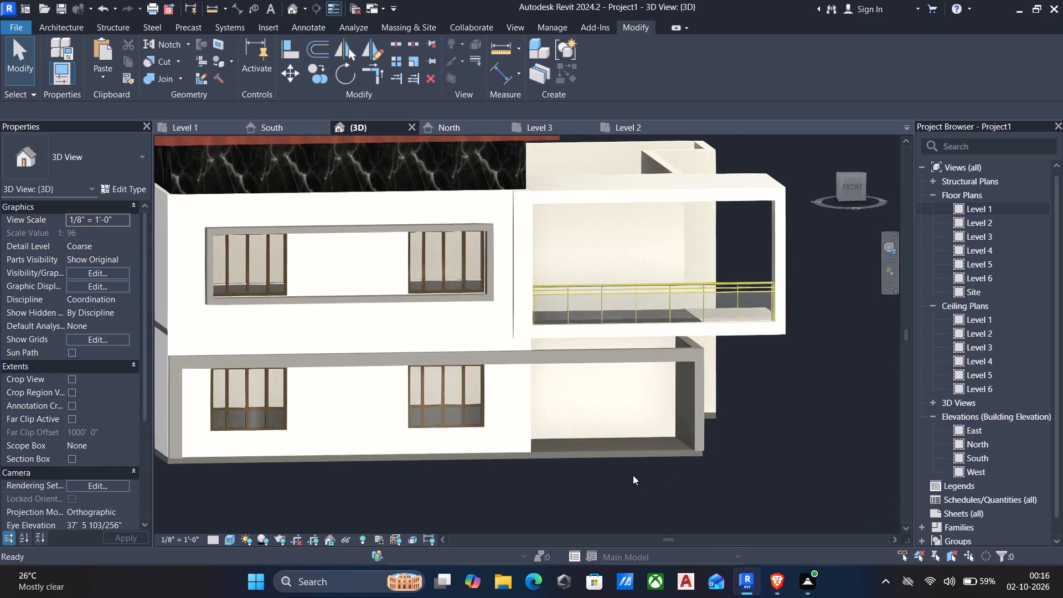
pyautogui.moveTo(530, 349); pyautogui.dragTo(542, 406, button='middle')
pyautogui.scroll(-2, 543, 406)
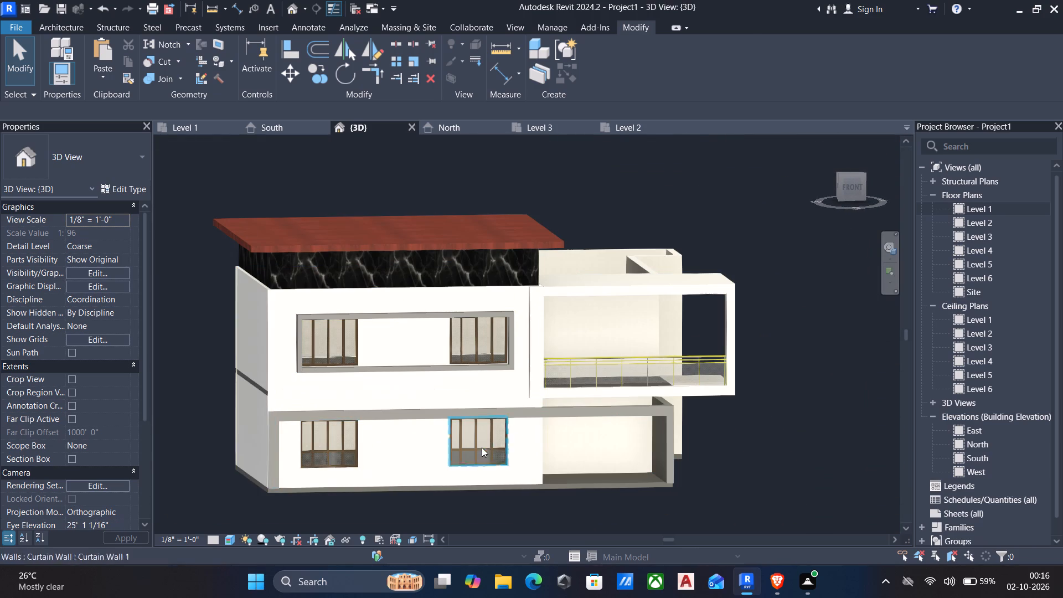
pyautogui.keyDown('shift'); pyautogui.moveTo(487, 444); pyautogui.dragTo(500, 444, button='middle'); pyautogui.keyUp('shift')
pyautogui.moveTo(554, 473); pyautogui.dragTo(578, 440, button='middle')
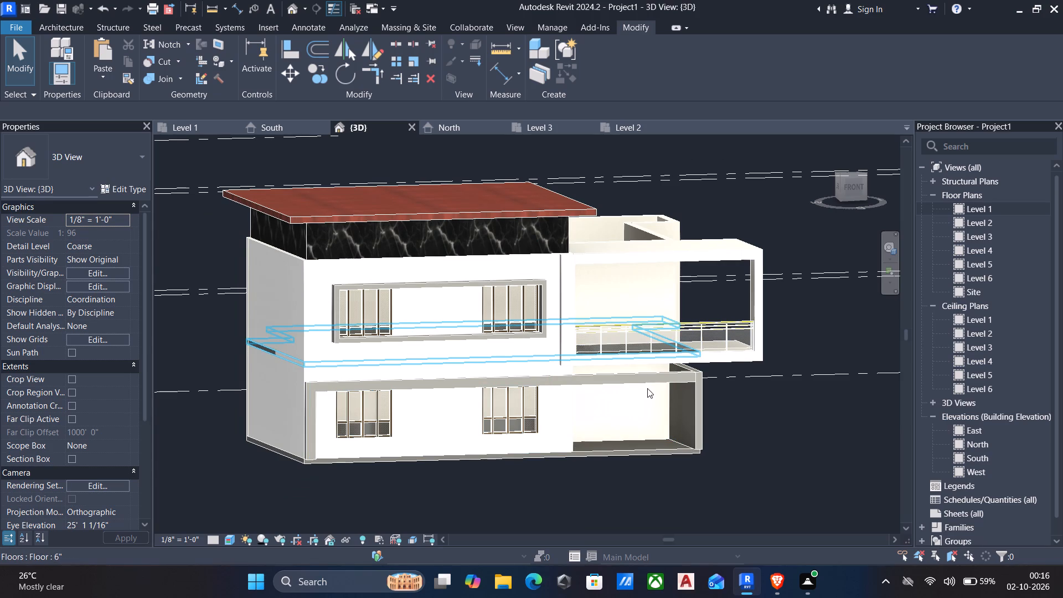
pyautogui.moveTo(646, 382); pyautogui.dragTo(617, 401, button='middle')
pyautogui.scroll(-1, 618, 404)
pyautogui.moveTo(636, 405); pyautogui.dragTo(663, 401, button='middle')
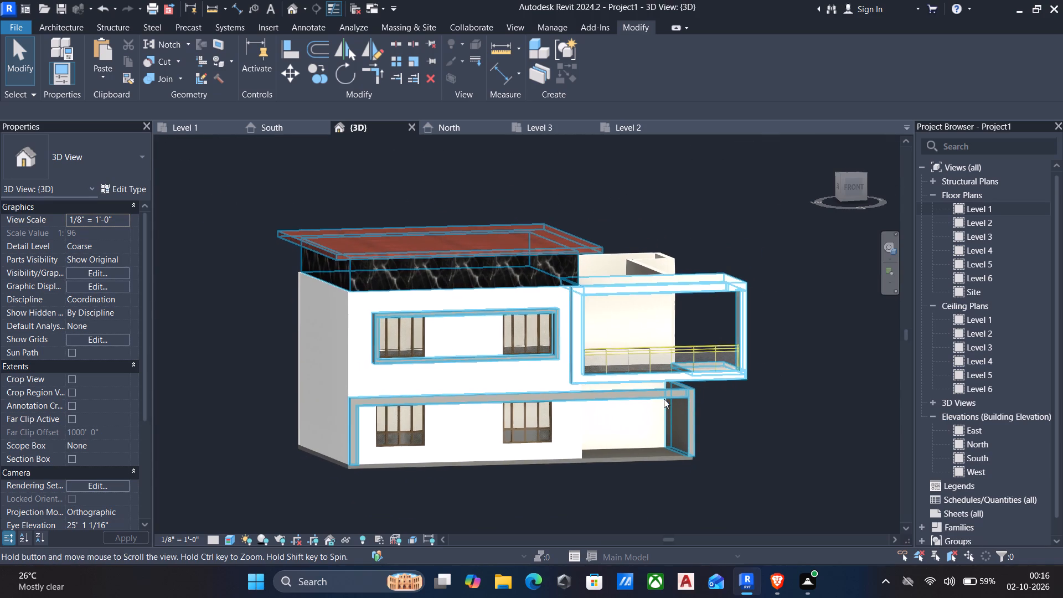
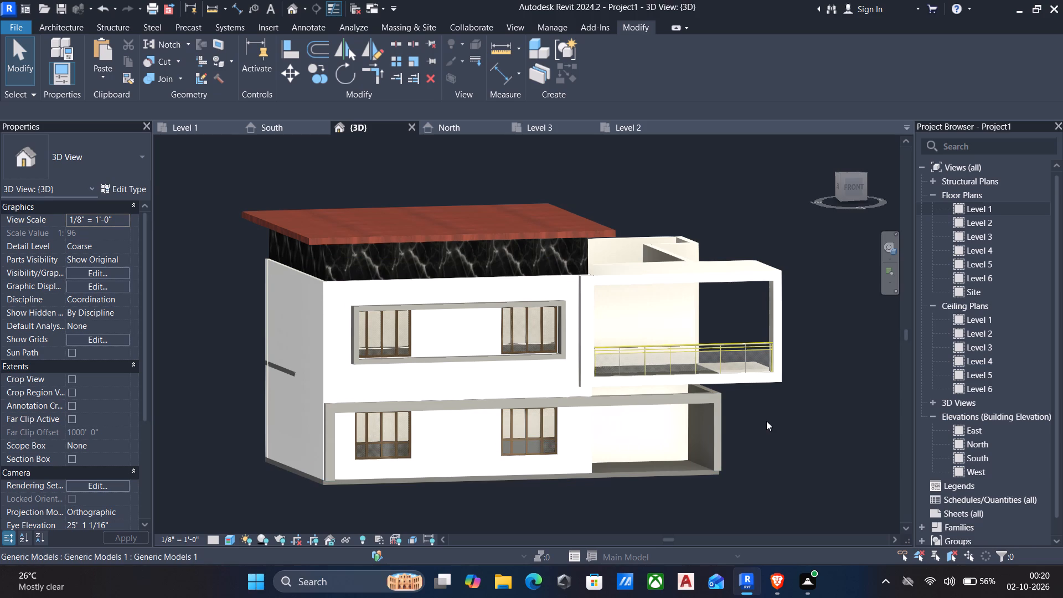
# Review the front facade in 3D, examining the roof, window frames, balcony and ground floor frame as a whole.
pyautogui.scroll(1, 766, 421)
pyautogui.scroll(-1, 766, 420)
pyautogui.moveTo(759, 423); pyautogui.dragTo(699, 425, button='middle')
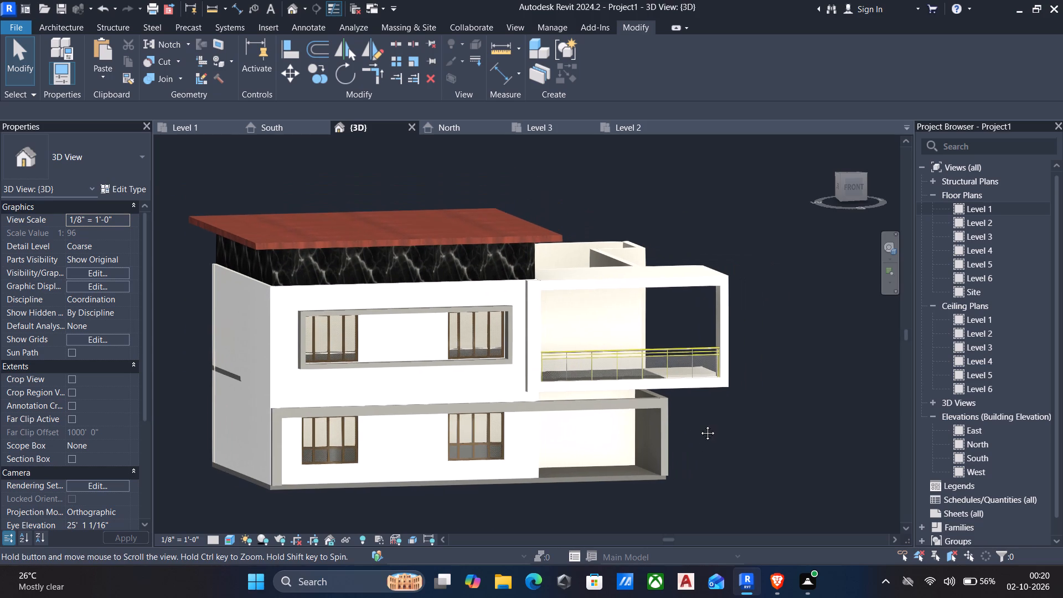
pyautogui.moveTo(699, 425); pyautogui.dragTo(701, 412, button='middle')
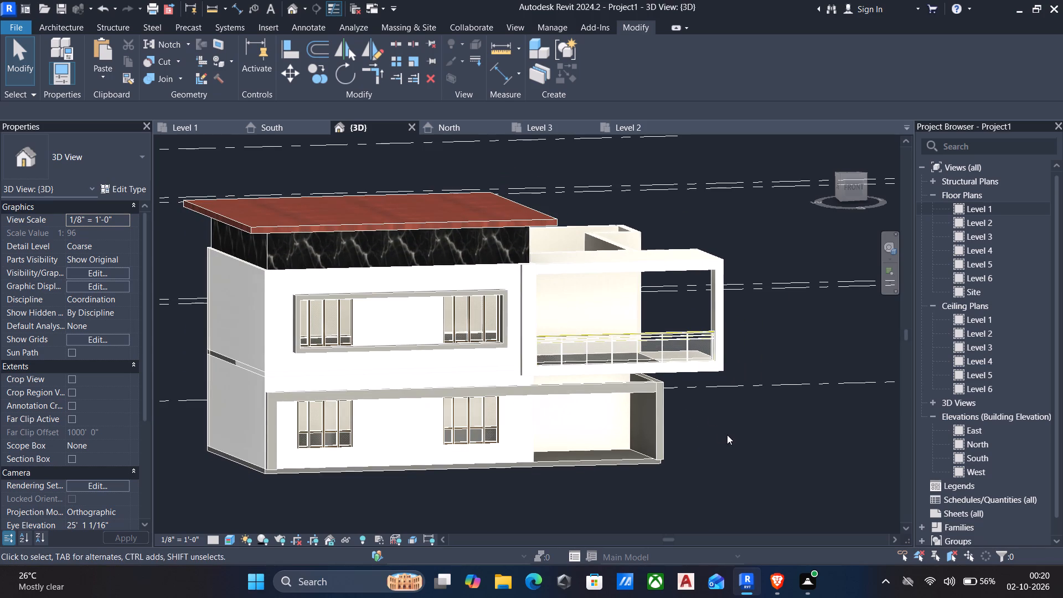
pyautogui.scroll(2, 727, 435)
pyautogui.moveTo(727, 437); pyautogui.dragTo(793, 464, button='middle')
pyautogui.scroll(-2, 793, 464)
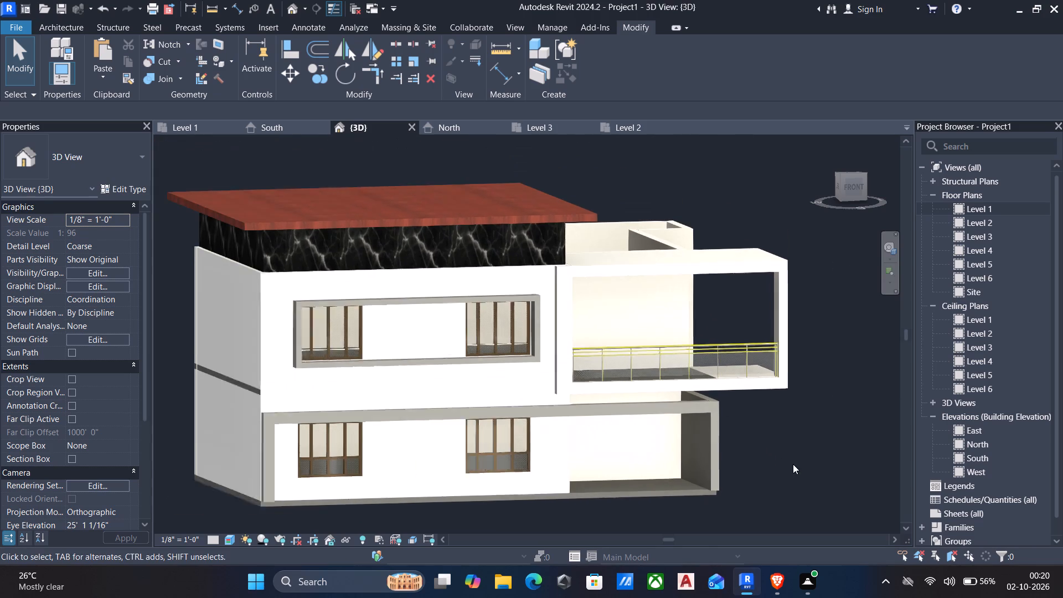
pyautogui.scroll(1, 789, 436)
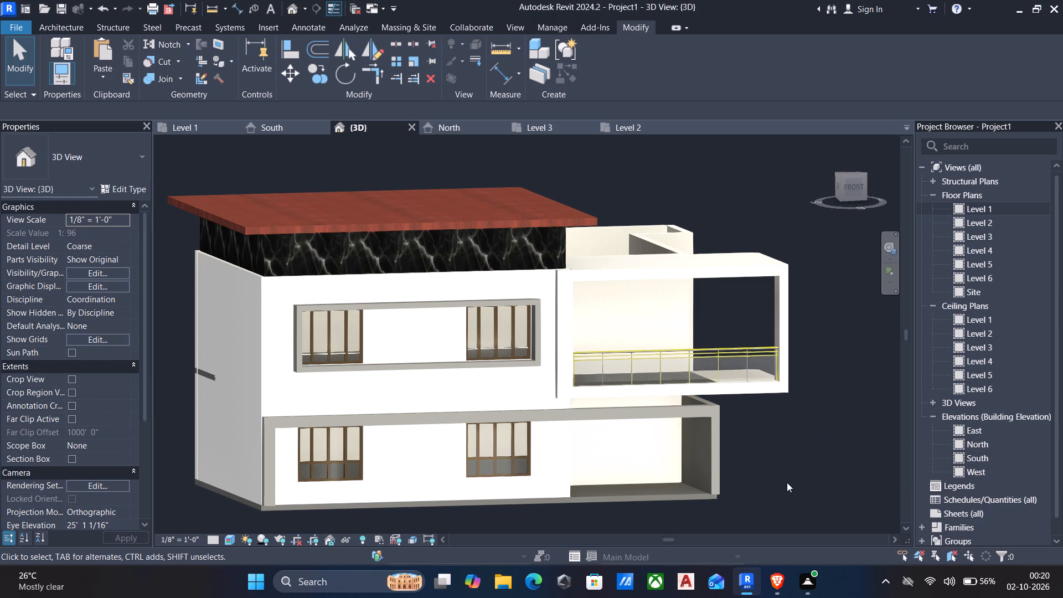
pyautogui.scroll(-1, 690, 440)
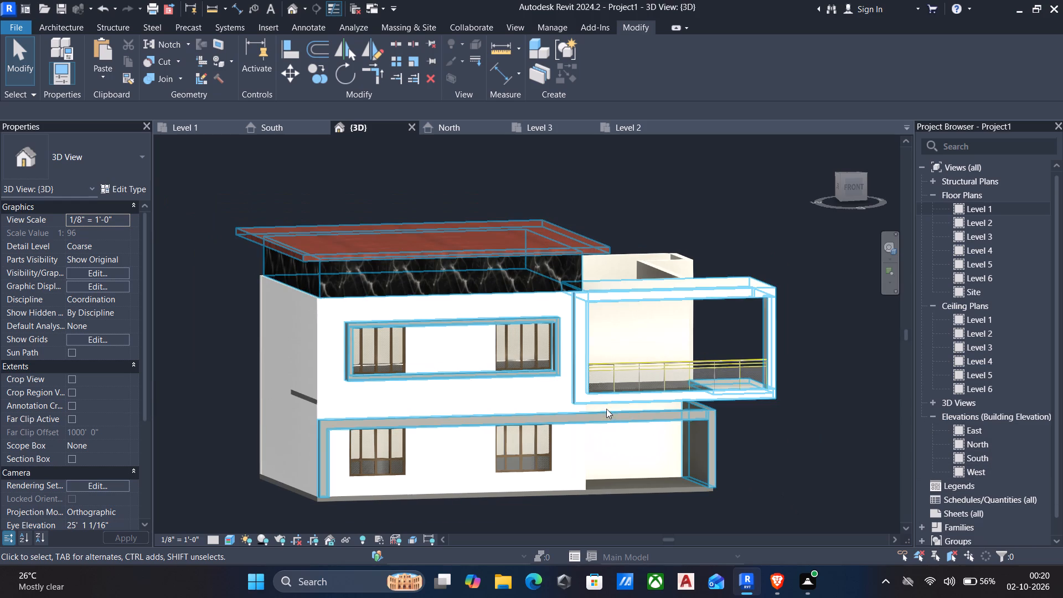
pyautogui.moveTo(606, 409); pyautogui.dragTo(623, 387, button='middle')
pyautogui.scroll(1, 487, 429)
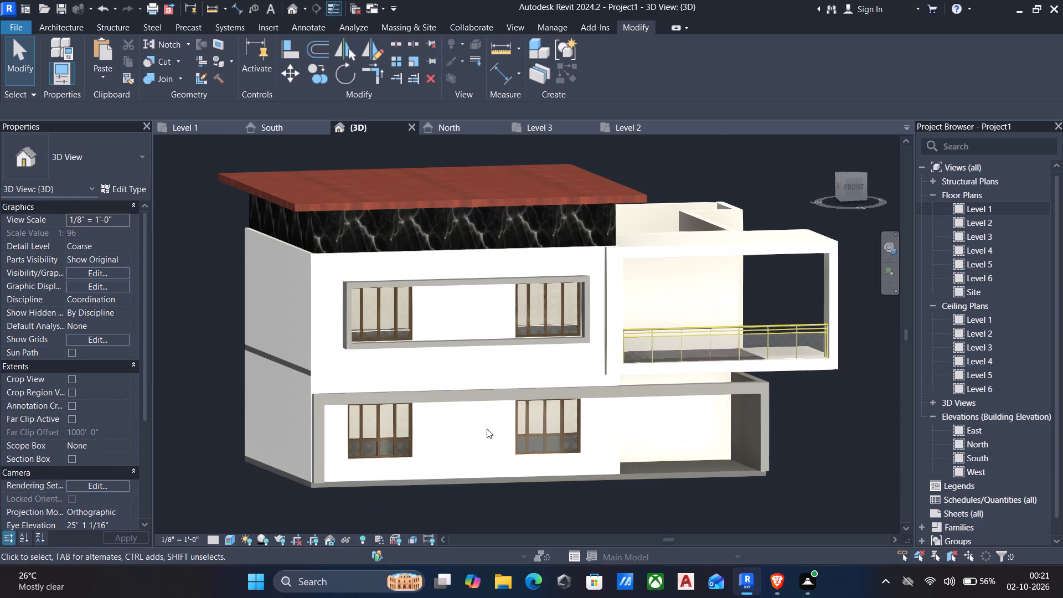
pyautogui.moveTo(487, 431); pyautogui.dragTo(493, 470, button='middle')
pyautogui.scroll(1, 487, 446)
pyautogui.scroll(-2, 492, 462)
pyautogui.moveTo(512, 441); pyautogui.dragTo(502, 430, button='middle')
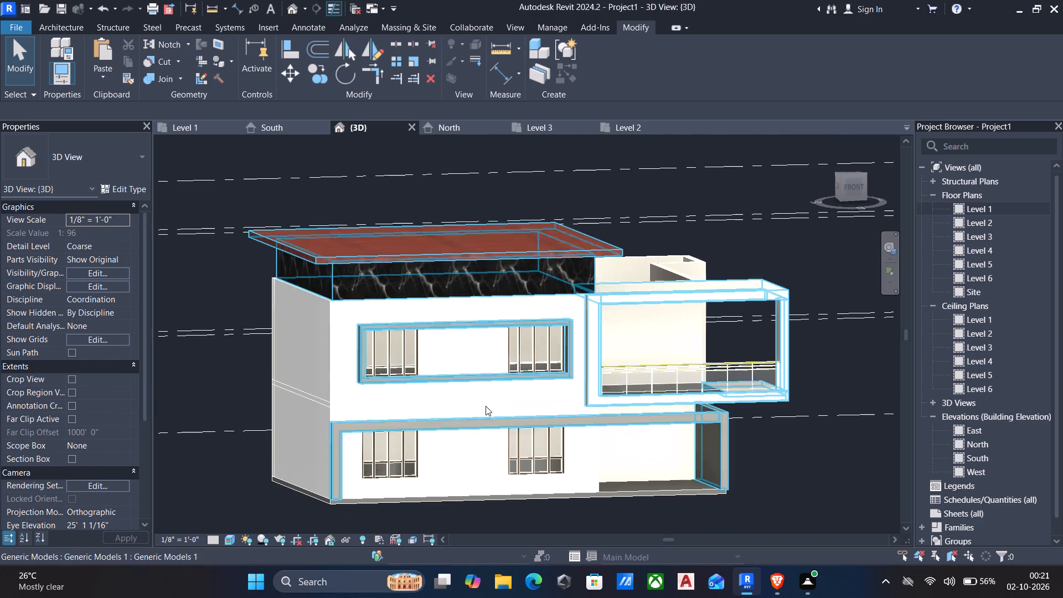
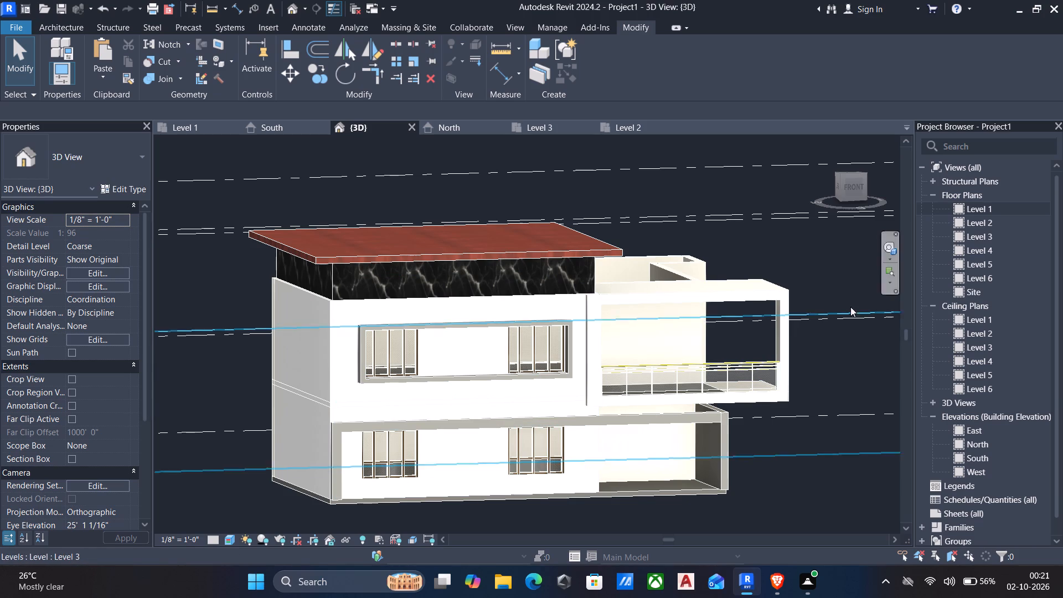
# Go through the floor plans from Level 3 to Level 6, examining the wall, roof and balcony outlines on each level.
pyautogui.doubleClick(984, 243)
pyautogui.moveTo(632, 320); pyautogui.dragTo(660, 393, button='middle')
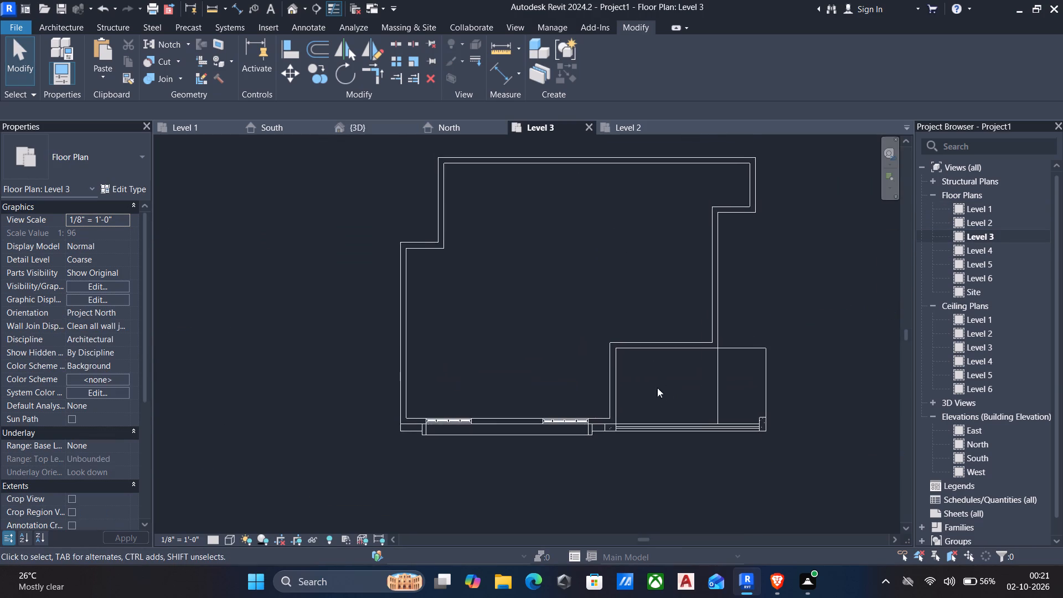
pyautogui.scroll(-1, 647, 377)
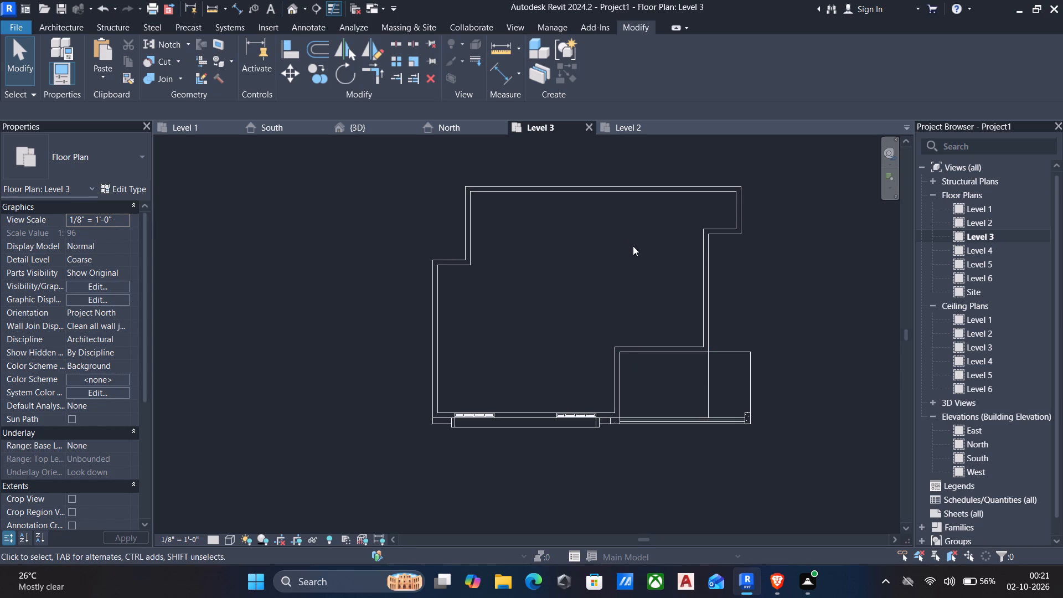
pyautogui.doubleClick(976, 251)
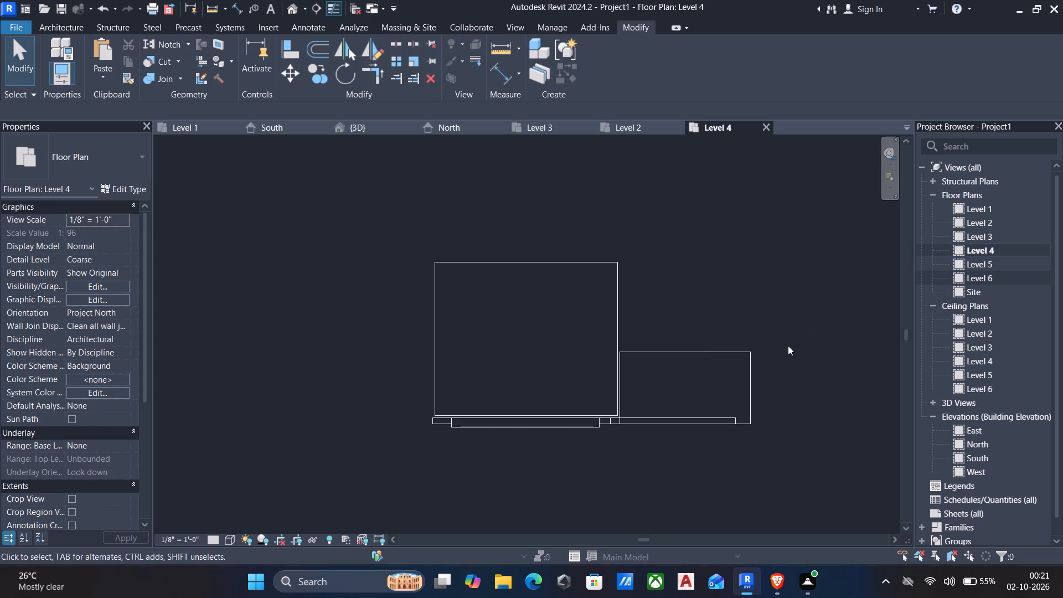
pyautogui.moveTo(781, 349); pyautogui.dragTo(775, 326, button='middle')
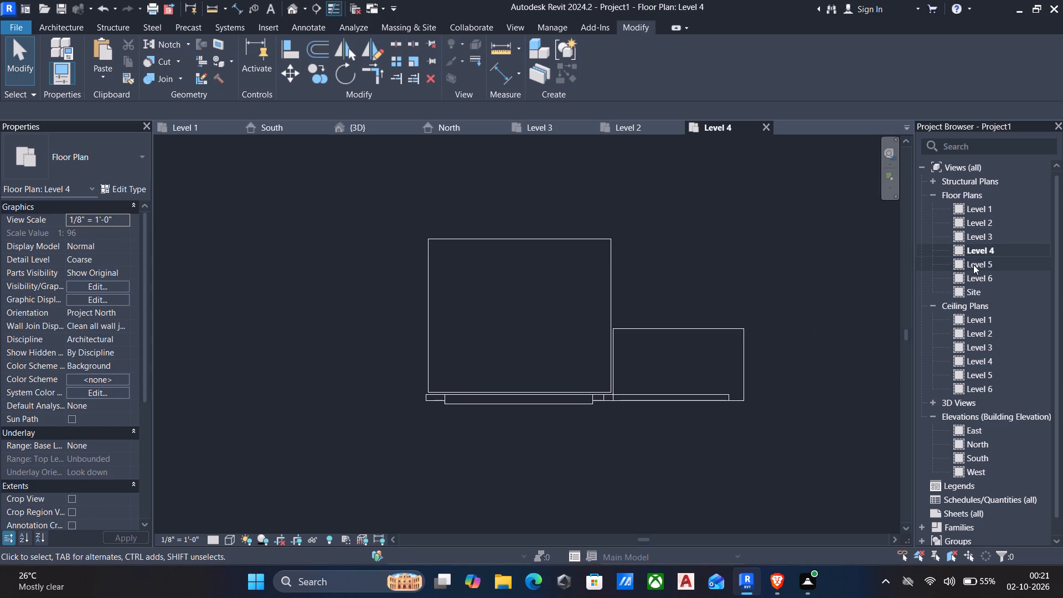
pyautogui.doubleClick(974, 265)
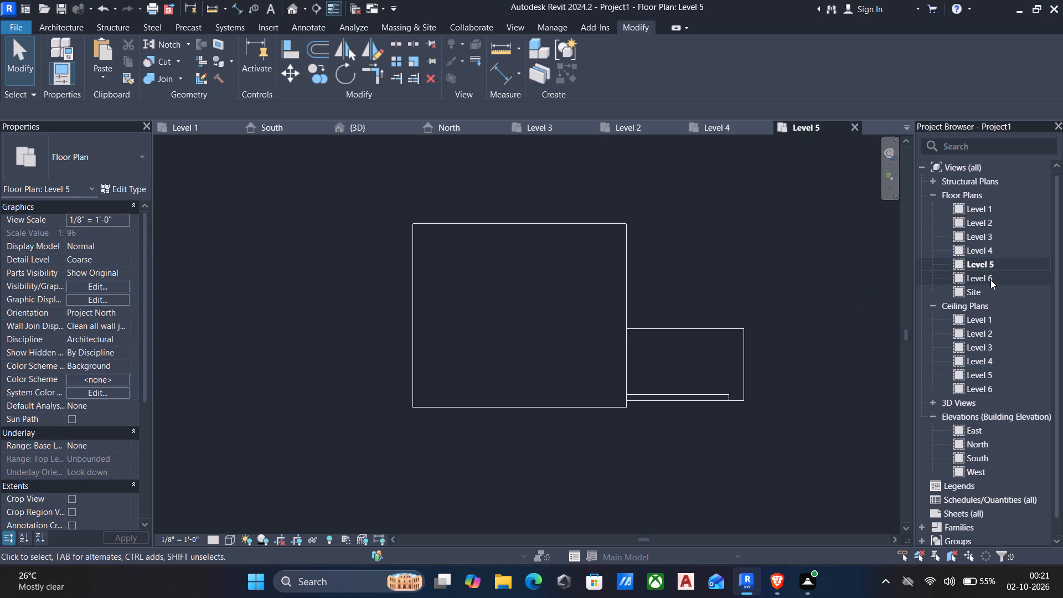
pyautogui.doubleClick(990, 280)
pyautogui.click(979, 265)
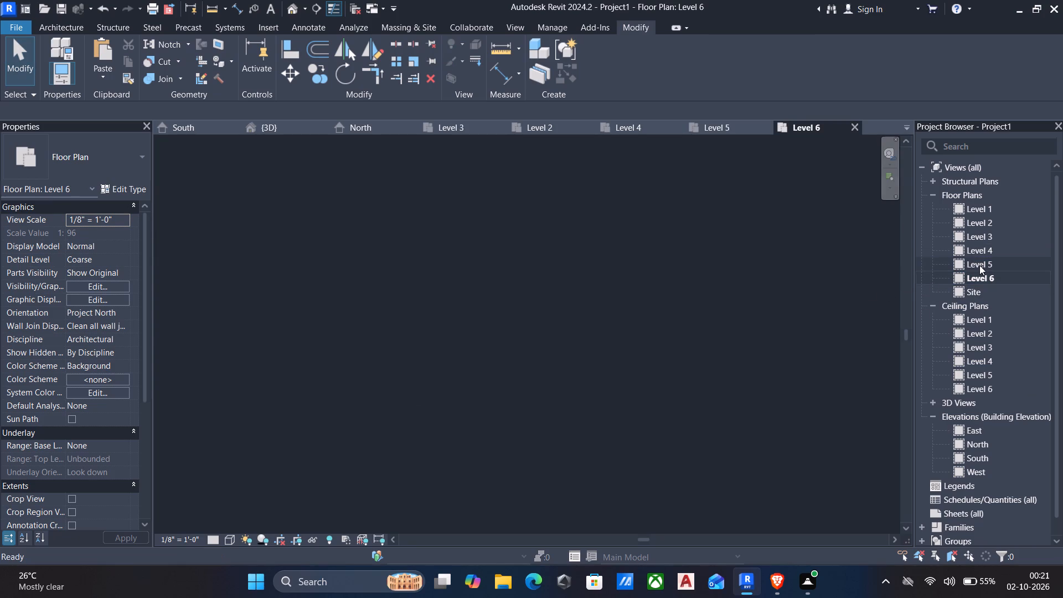
pyautogui.click(979, 265)
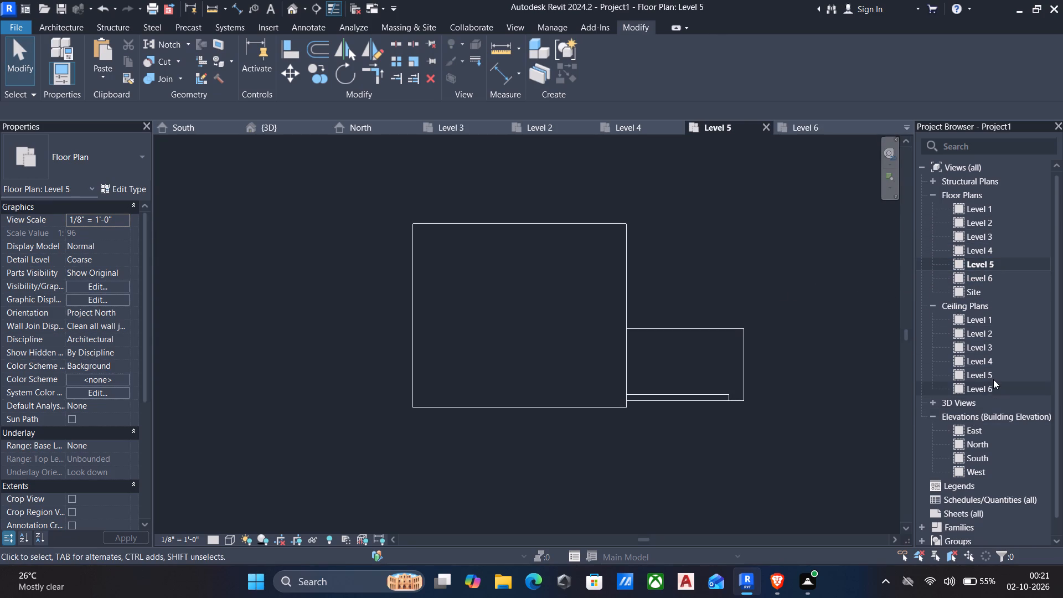
# Examine the South elevation, checking the roof, level lines, window frames, balcony railing and ground floor frame.
pyautogui.doubleClick(979, 457)
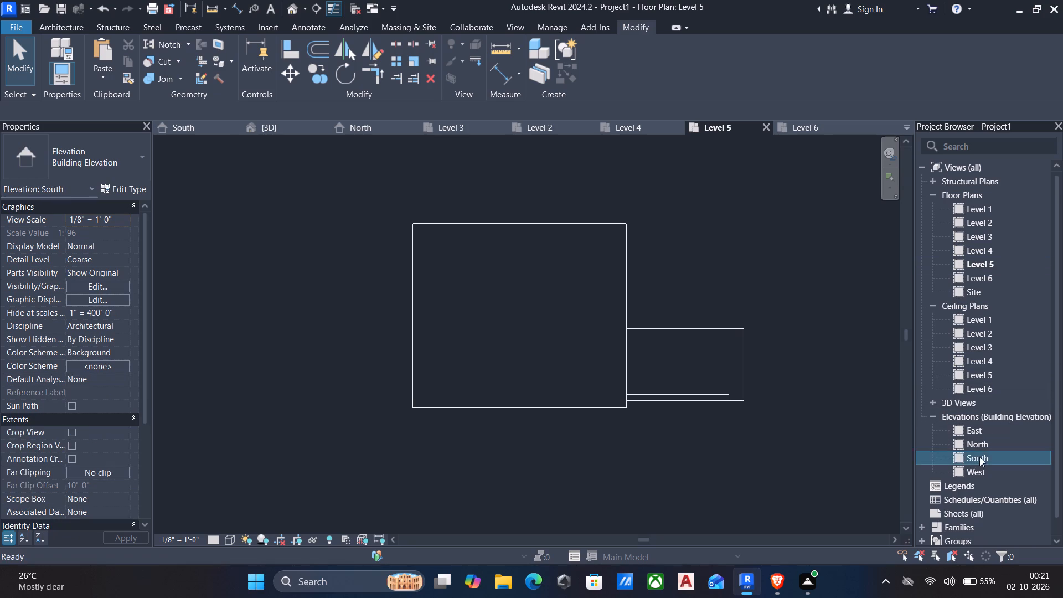
pyautogui.scroll(-8, 733, 380)
pyautogui.moveTo(739, 395); pyautogui.dragTo(714, 394, button='middle')
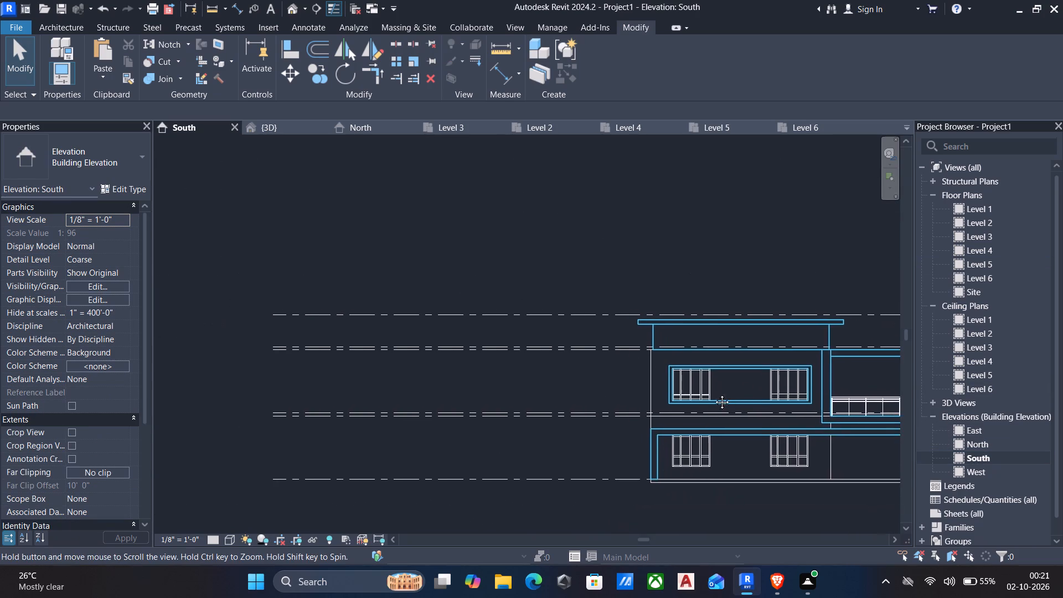
pyautogui.moveTo(714, 394); pyautogui.dragTo(698, 389, button='middle')
pyautogui.moveTo(730, 372); pyautogui.dragTo(590, 383, button='middle')
pyautogui.scroll(5, 689, 339)
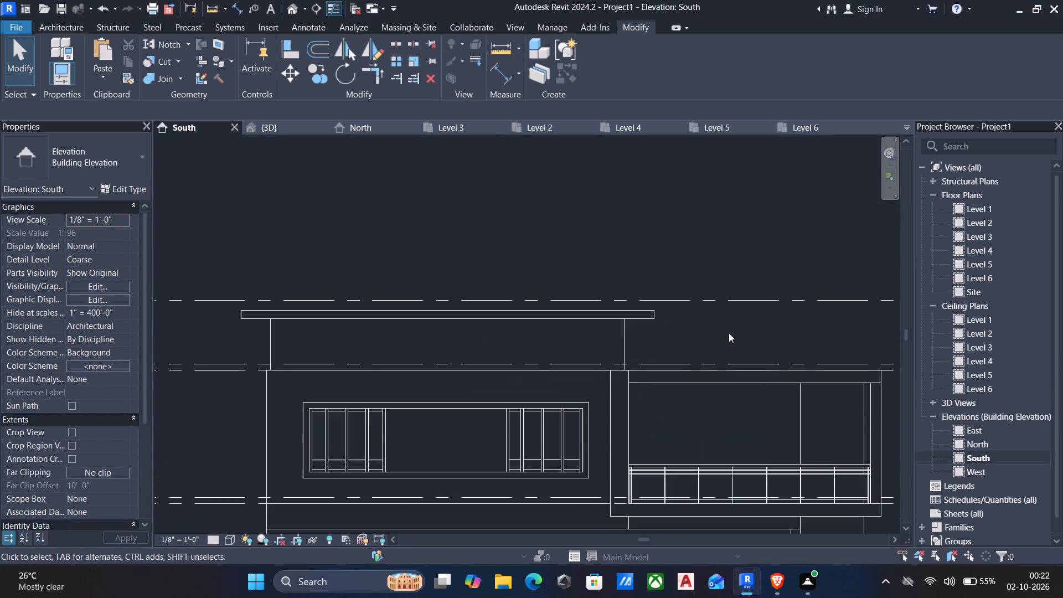
pyautogui.scroll(-1, 627, 346)
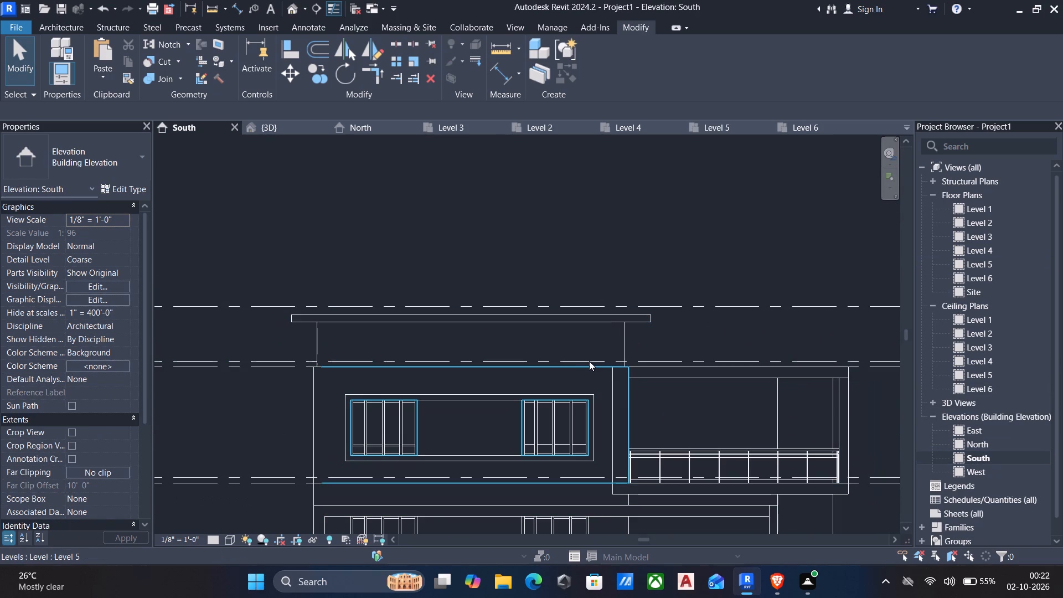
pyautogui.scroll(-3, 577, 354)
pyautogui.moveTo(577, 354); pyautogui.dragTo(555, 355, button='middle')
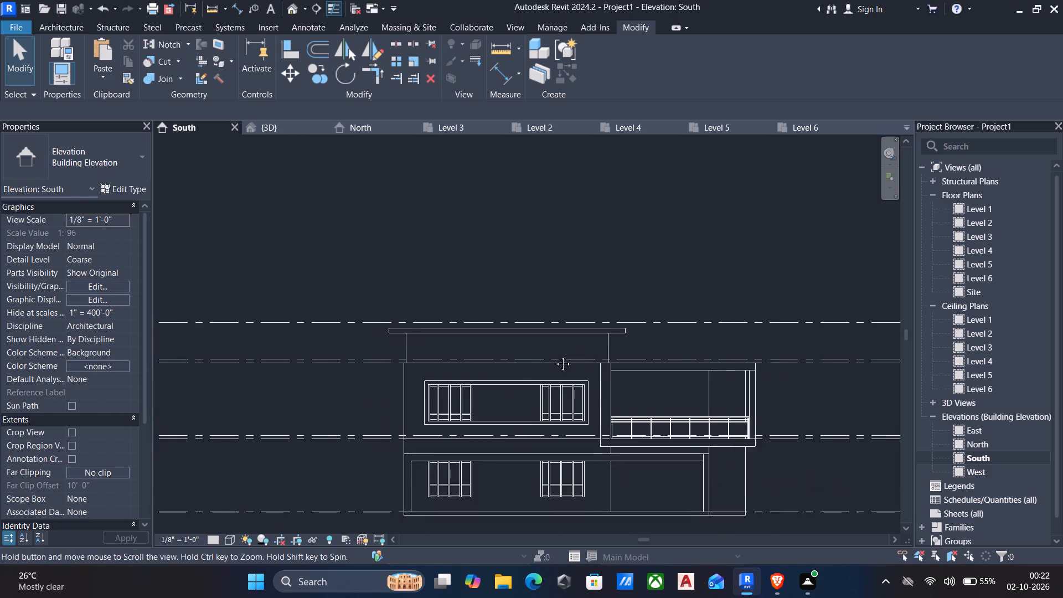
pyautogui.moveTo(555, 355); pyautogui.dragTo(541, 356, button='middle')
pyautogui.scroll(4, 682, 373)
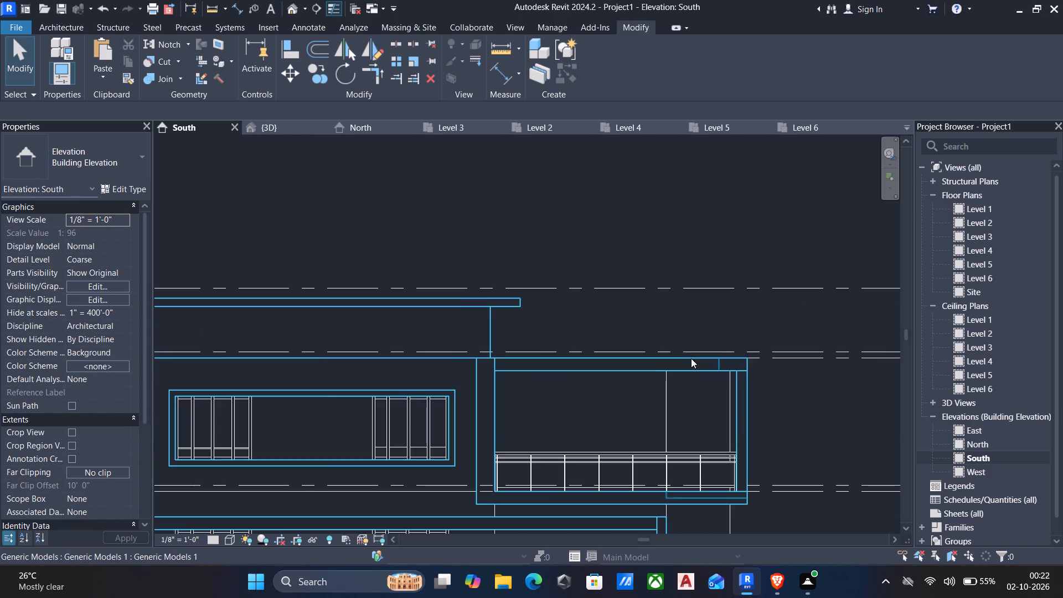
pyautogui.scroll(4, 692, 357)
pyautogui.scroll(-3, 688, 356)
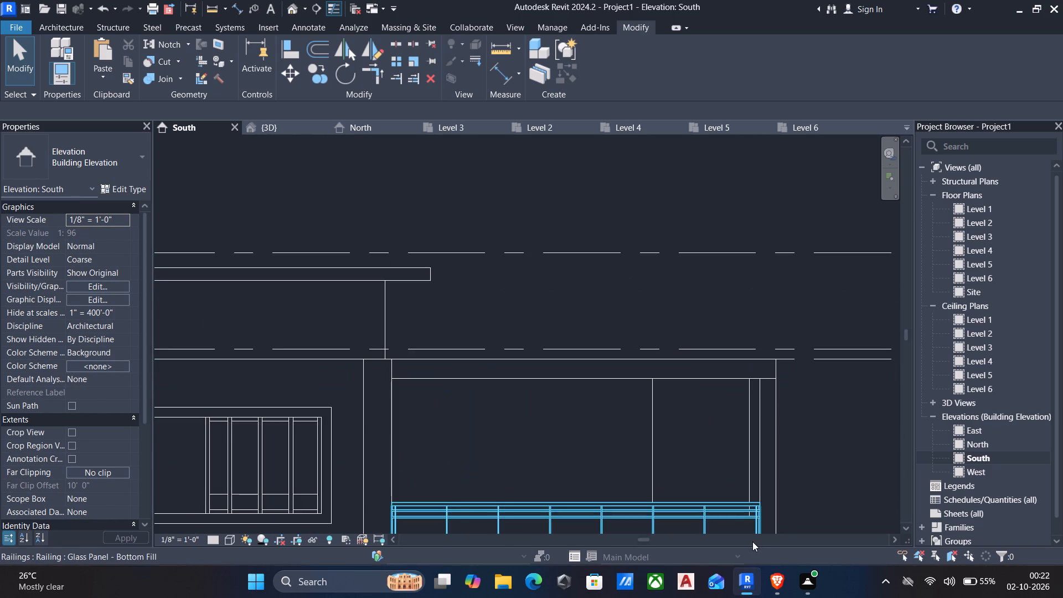
pyautogui.scroll(-1, 698, 417)
pyautogui.moveTo(658, 359); pyautogui.dragTo(634, 306, button='middle')
pyautogui.scroll(-3, 634, 305)
pyautogui.moveTo(633, 343); pyautogui.dragTo(644, 327, button='middle')
pyautogui.moveTo(572, 344); pyautogui.dragTo(598, 325, button='middle')
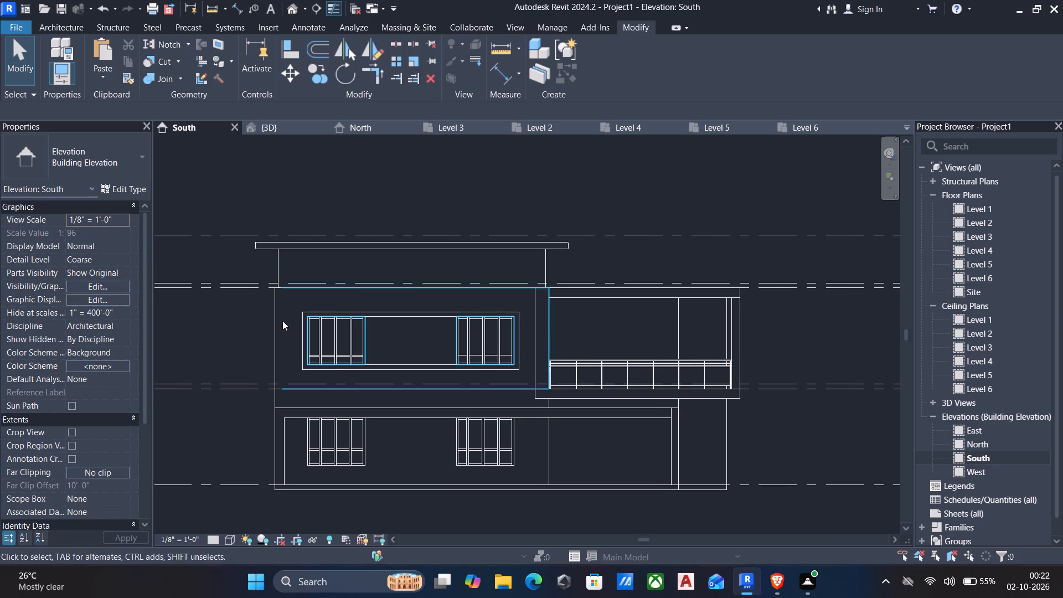
pyautogui.scroll(4, 274, 278)
pyautogui.scroll(-2, 386, 308)
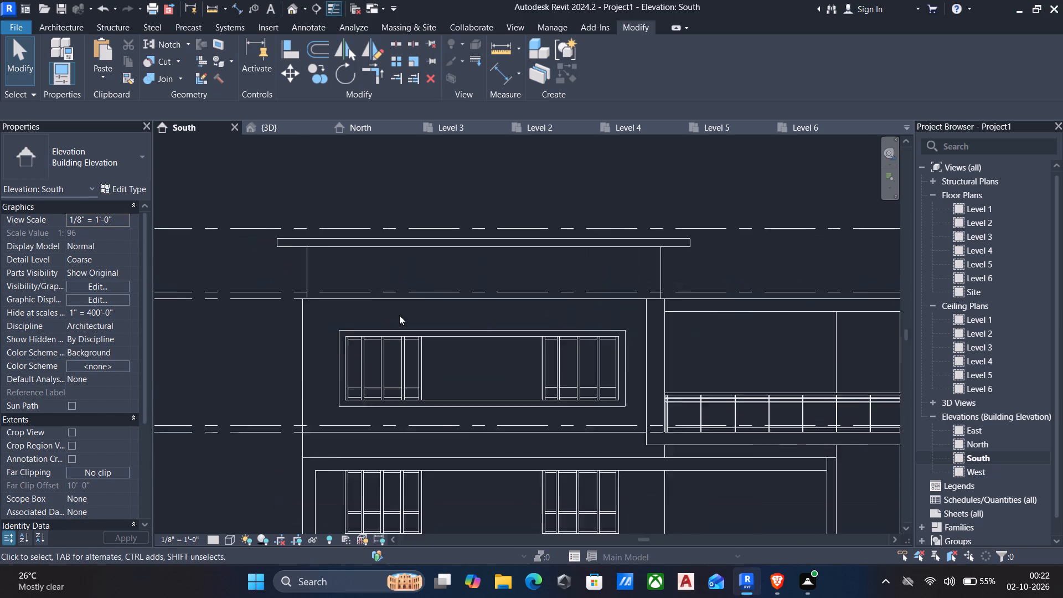
pyautogui.scroll(-1, 399, 315)
pyautogui.moveTo(447, 313); pyautogui.dragTo(437, 319, button='middle')
pyautogui.scroll(-2, 441, 318)
pyautogui.moveTo(545, 329); pyautogui.dragTo(534, 294, button='middle')
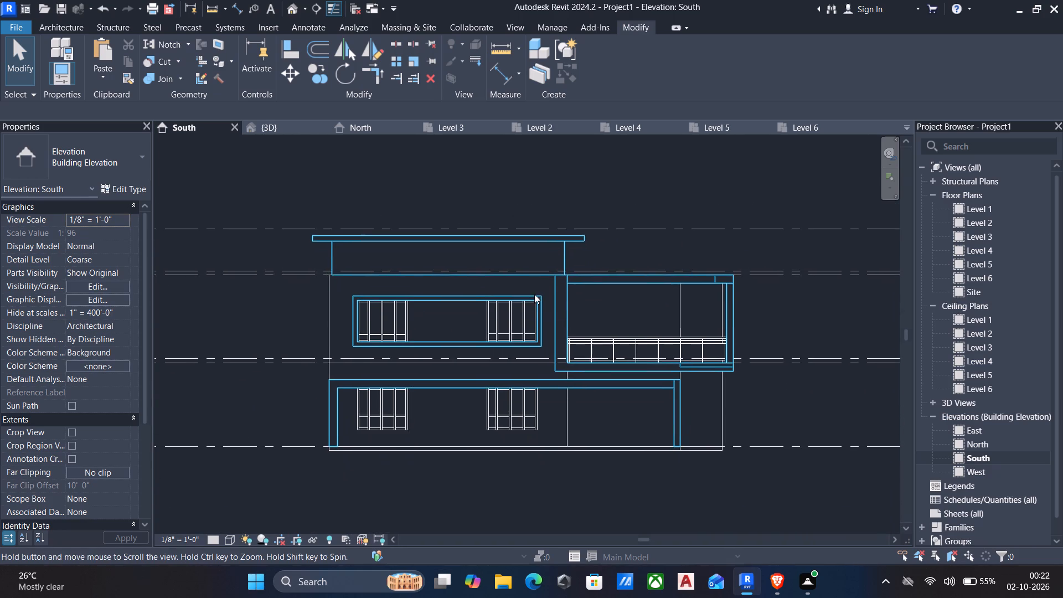
pyautogui.moveTo(534, 294); pyautogui.dragTo(534, 295, button='middle')
pyautogui.scroll(1, 672, 461)
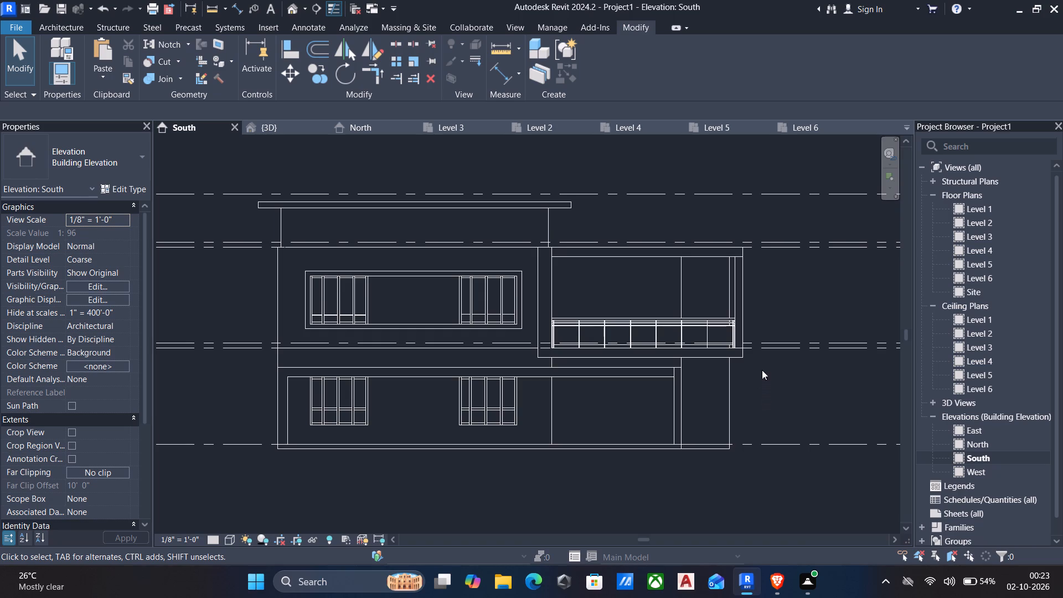
pyautogui.scroll(-2, 734, 354)
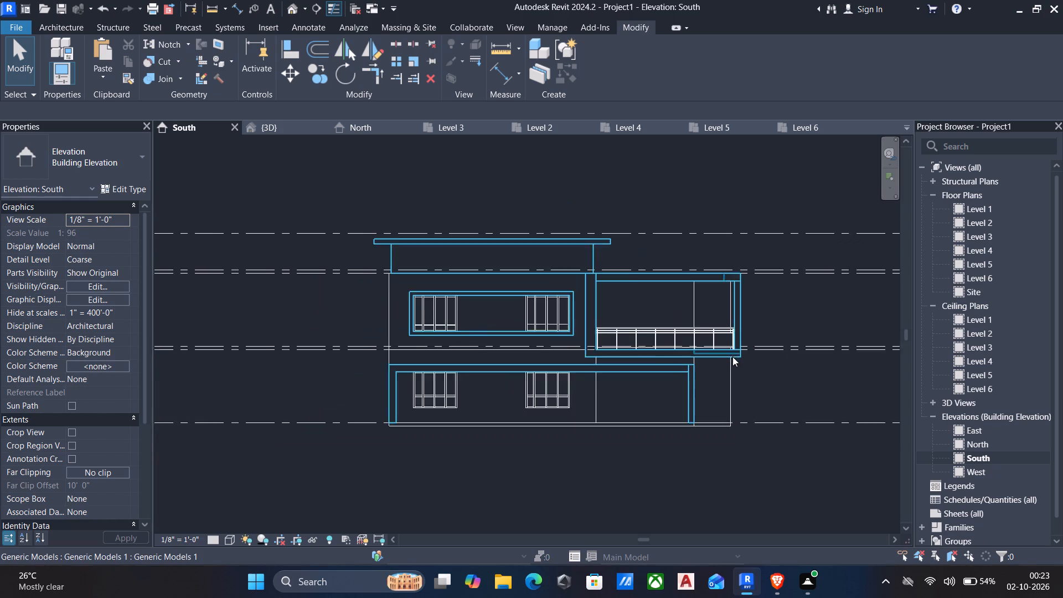
pyautogui.moveTo(726, 365); pyautogui.dragTo(708, 385, button='middle')
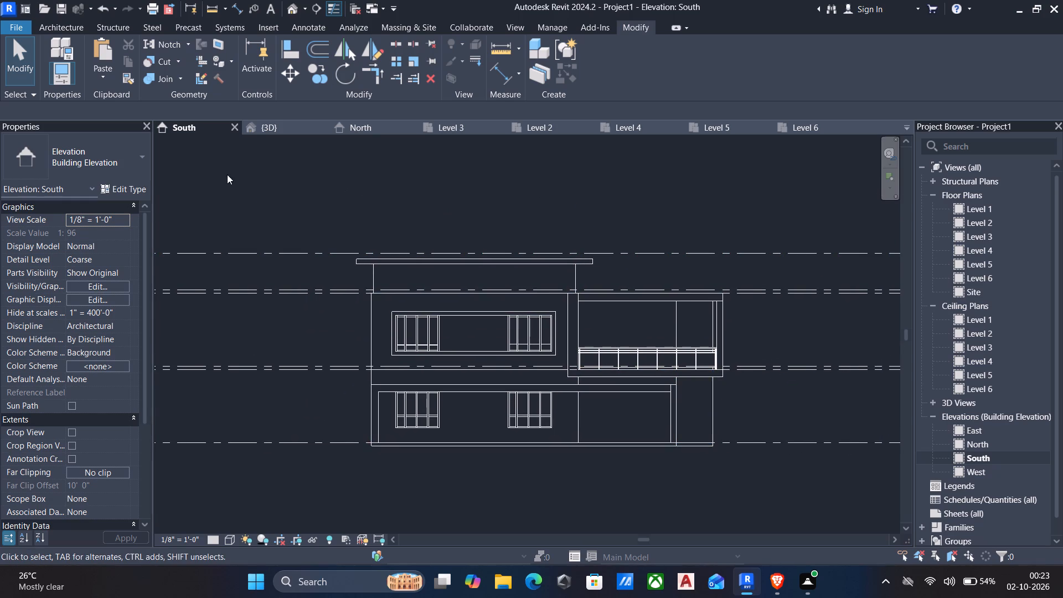
# In the 3D view, assign the Water material to the structure layer of the ground floor slab's 6" floor type.
pyautogui.click(275, 127)
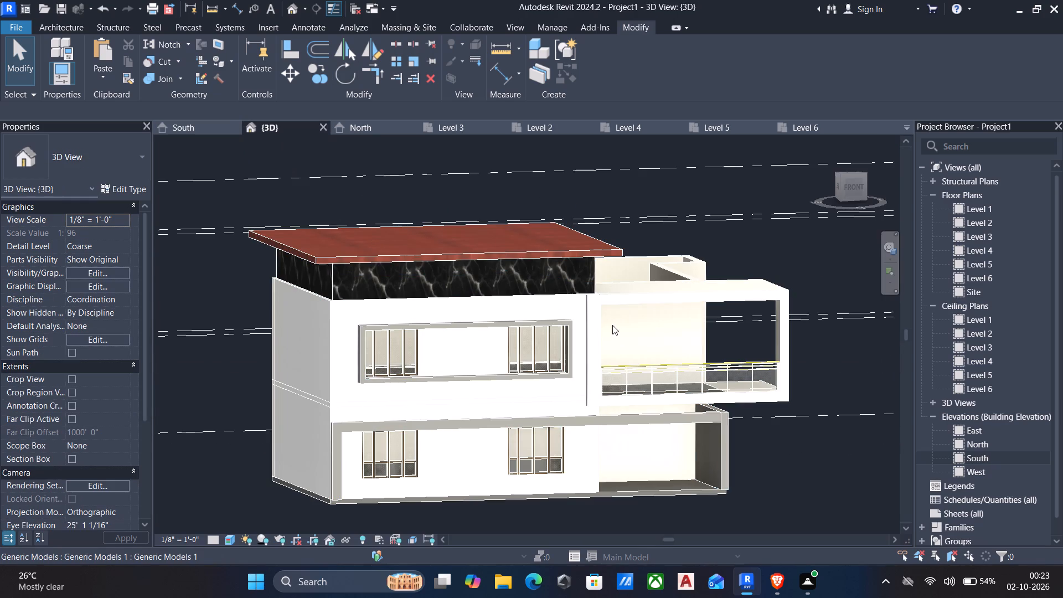
pyautogui.scroll(3, 583, 352)
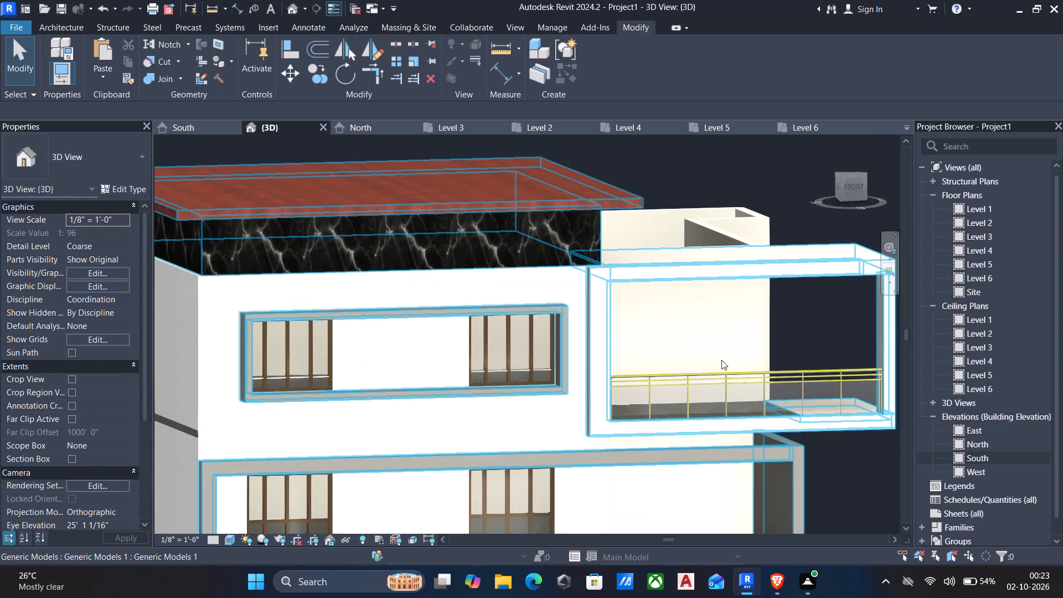
pyautogui.moveTo(721, 387); pyautogui.dragTo(731, 338, button='middle')
pyautogui.scroll(-1, 702, 378)
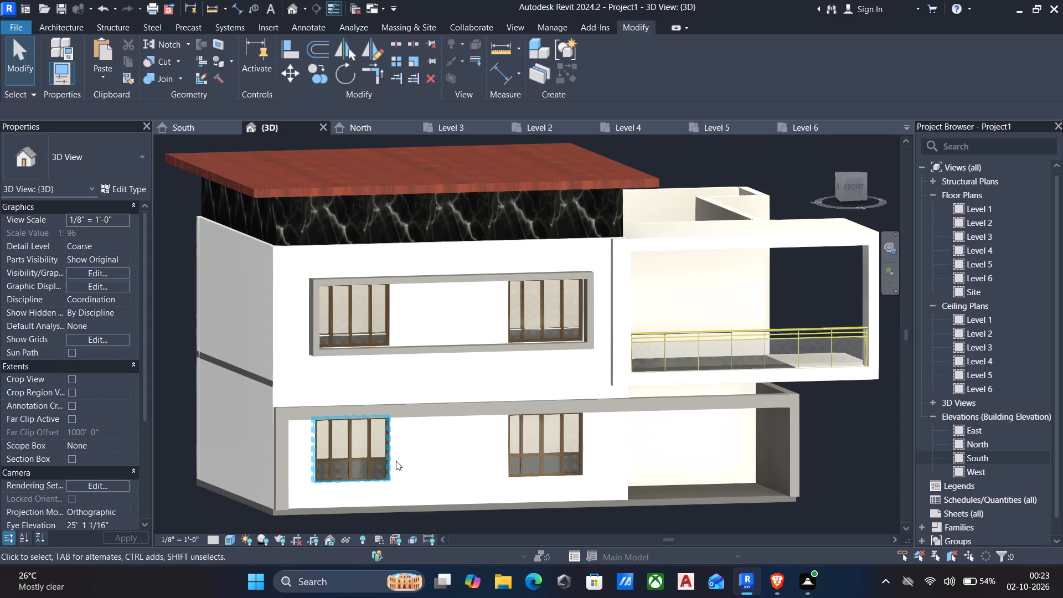
pyautogui.moveTo(396, 461); pyautogui.dragTo(413, 439, button='middle')
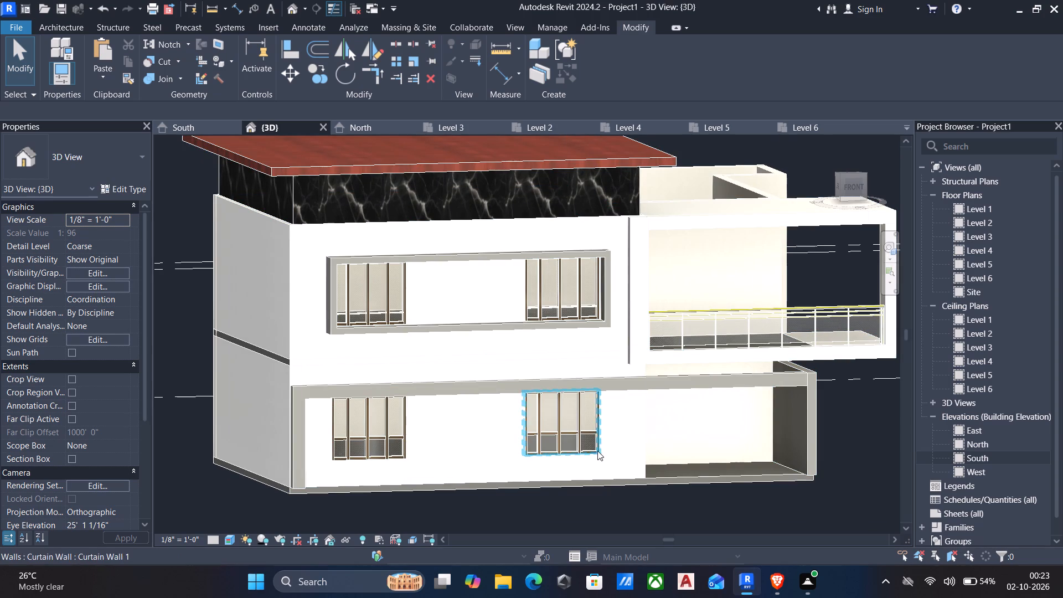
pyautogui.click(684, 479)
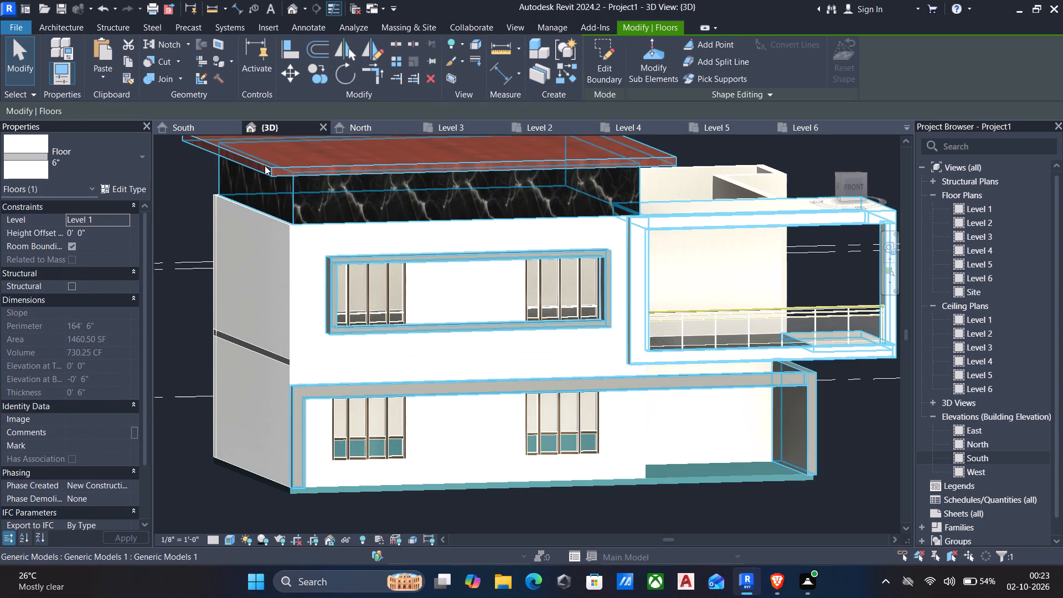
pyautogui.click(125, 187)
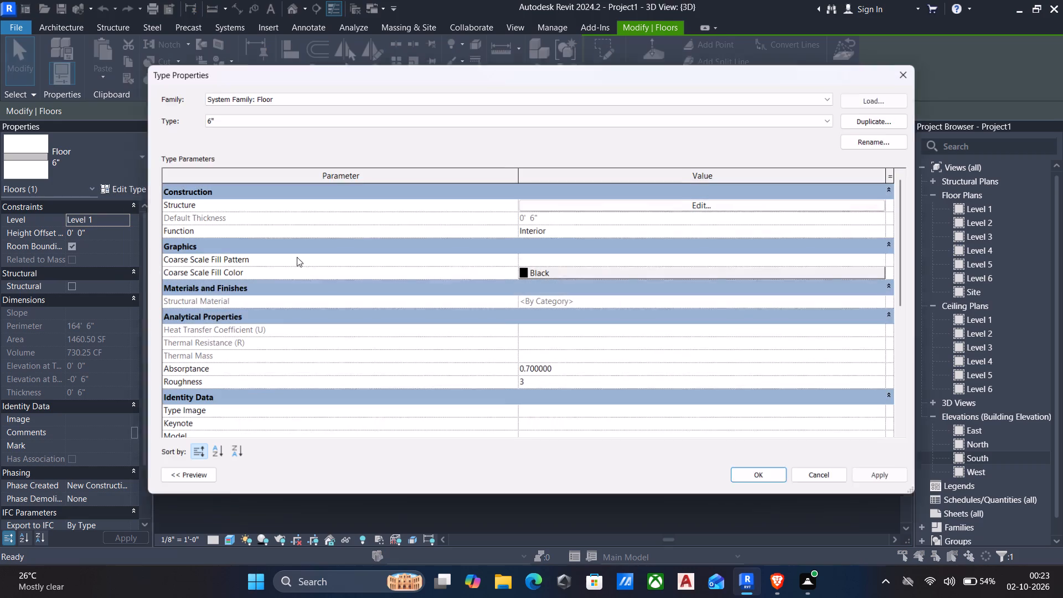
pyautogui.click(703, 205)
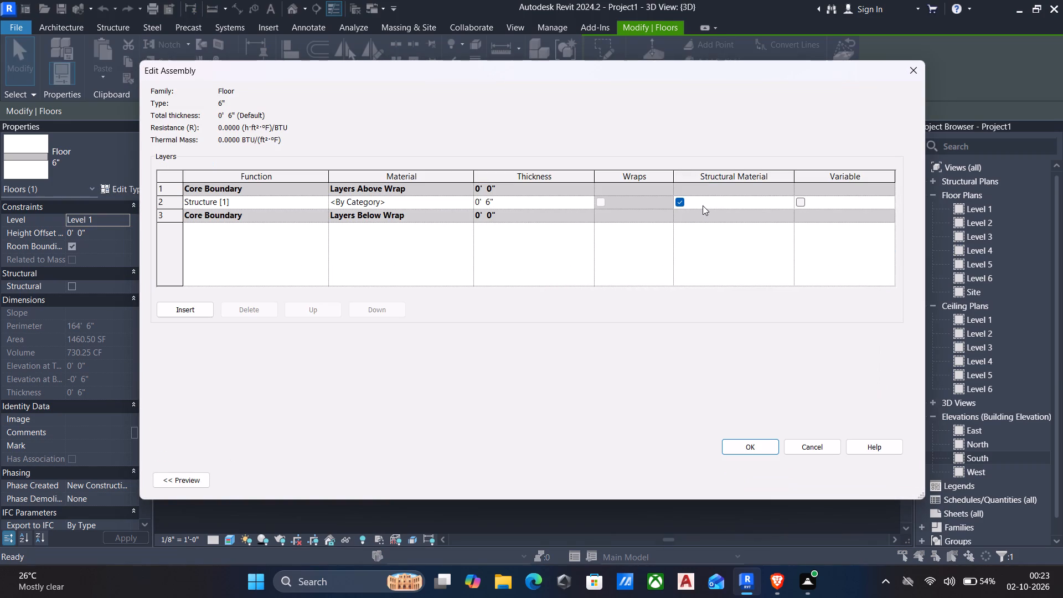
pyautogui.click(463, 202)
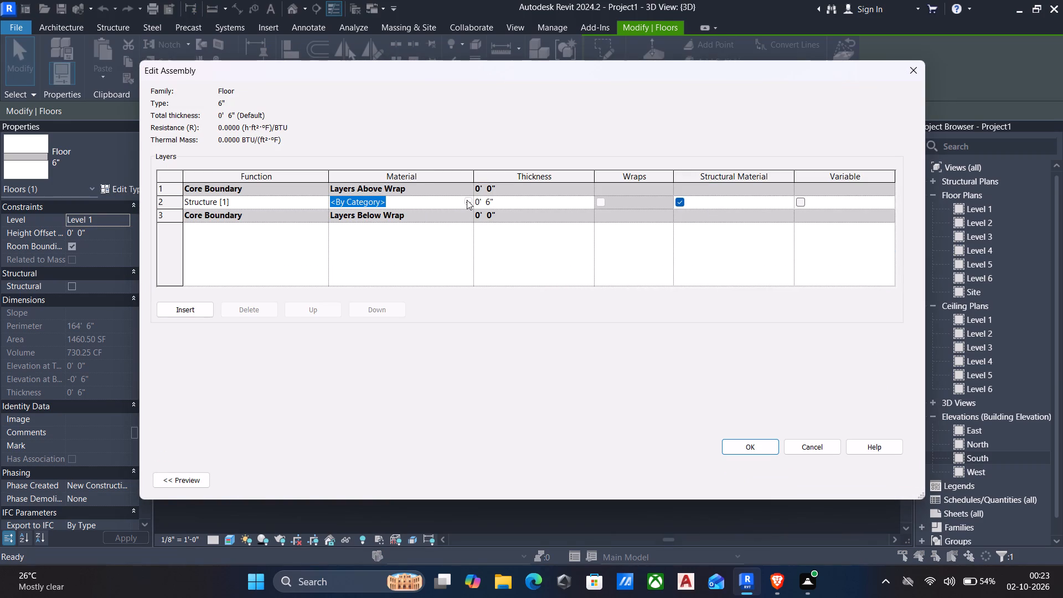
pyautogui.click(467, 200)
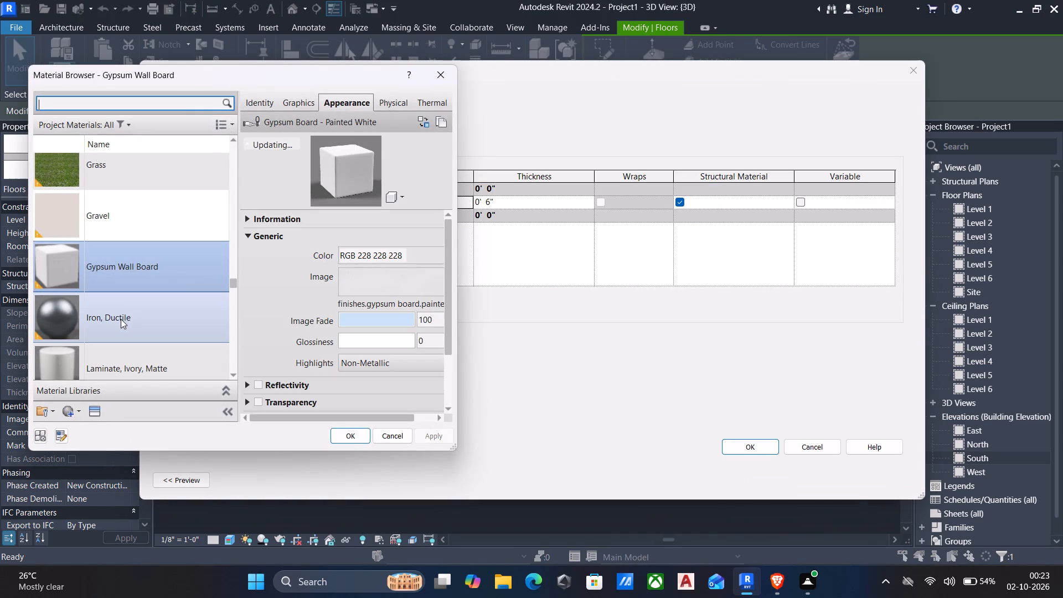
pyautogui.scroll(-4, 121, 320)
pyautogui.scroll(1, 121, 326)
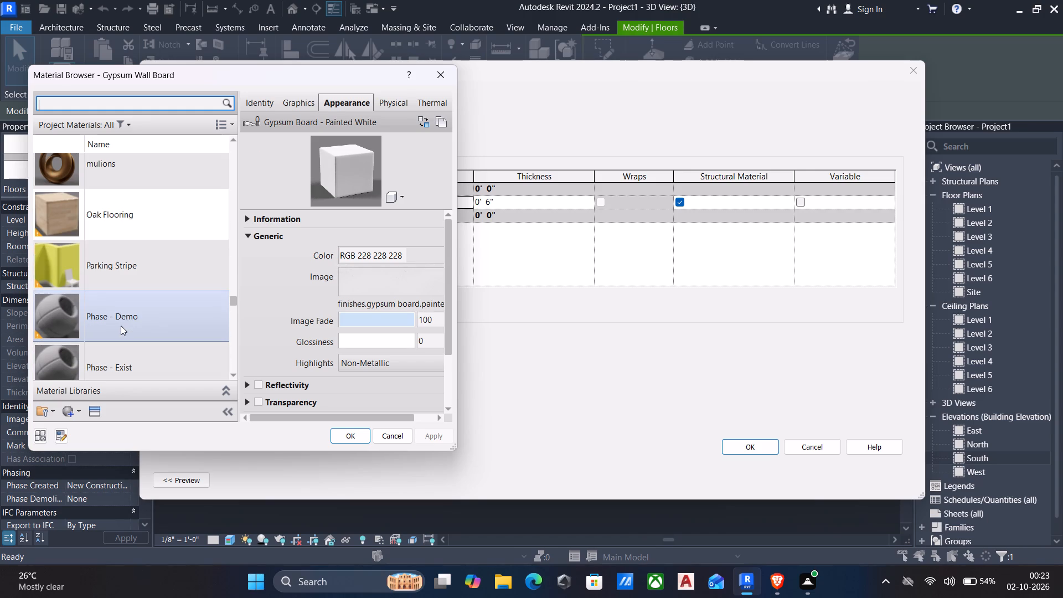
pyautogui.scroll(-3, 140, 271)
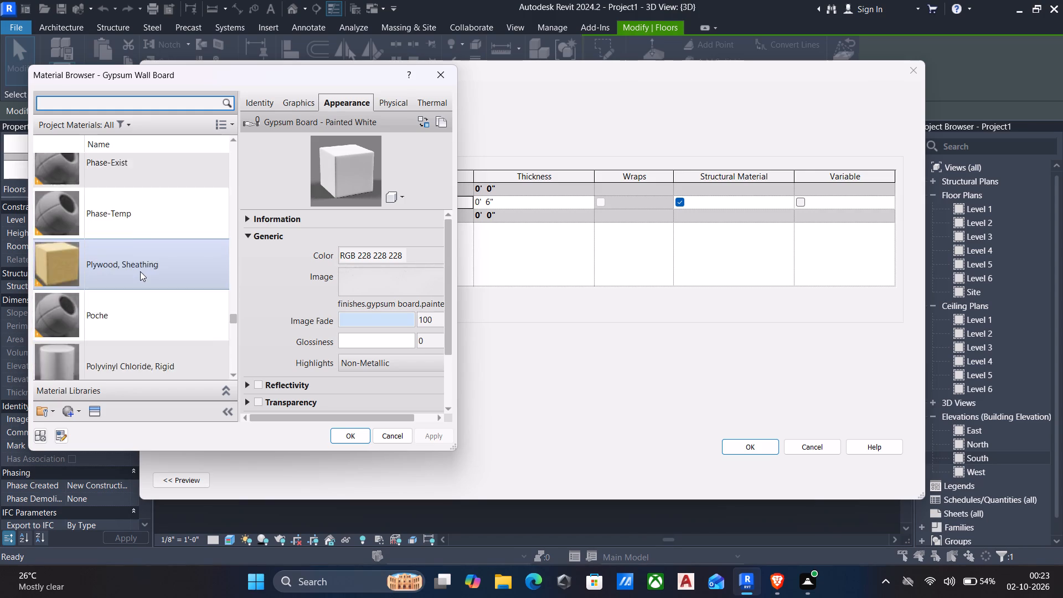
pyautogui.scroll(-2, 140, 271)
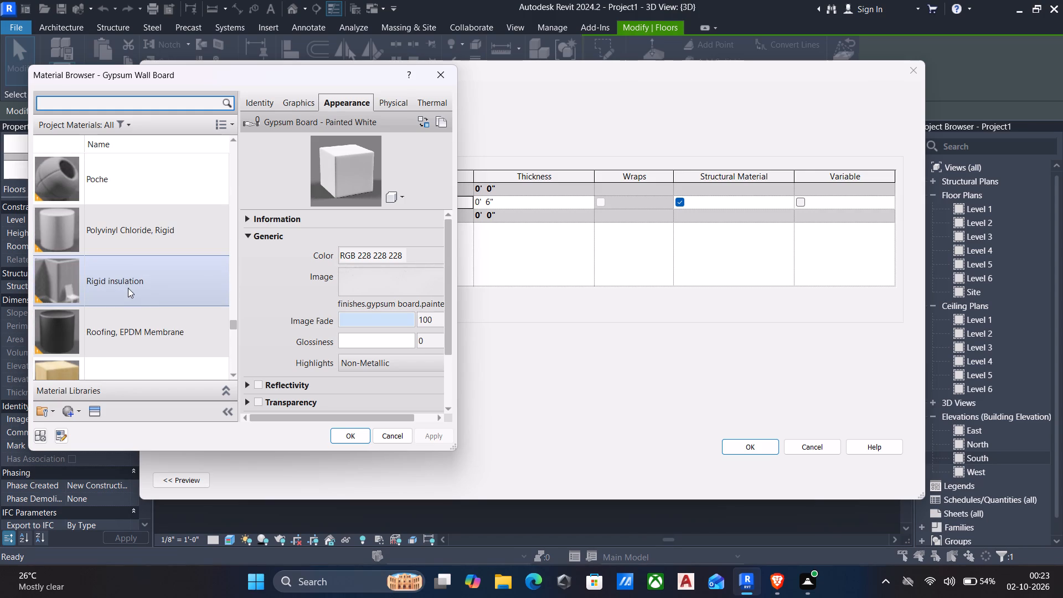
pyautogui.scroll(-6, 128, 288)
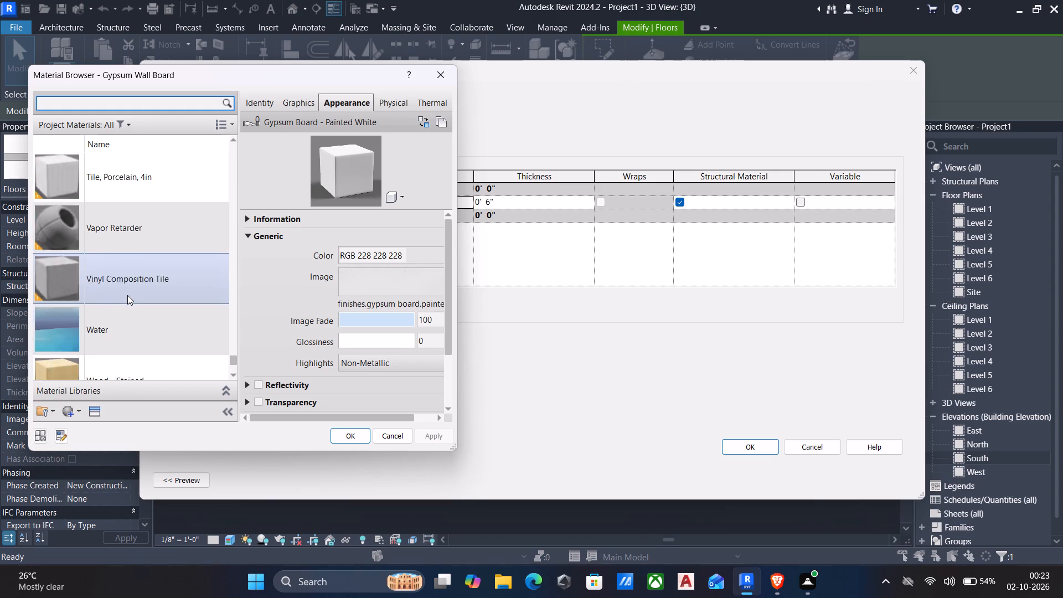
pyautogui.scroll(-4, 128, 296)
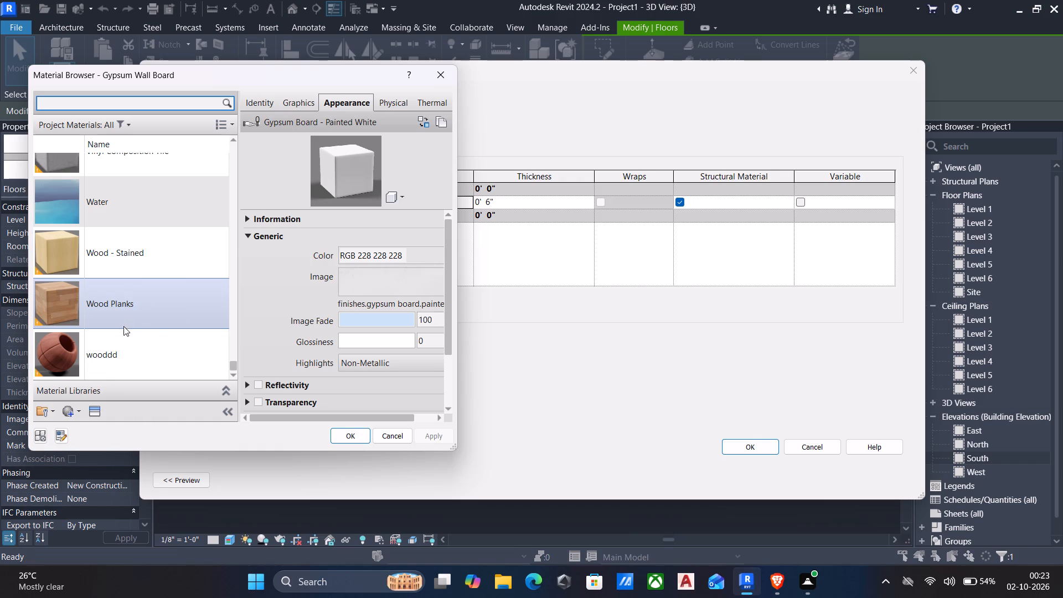
pyautogui.doubleClick(109, 208)
pyautogui.click(739, 446)
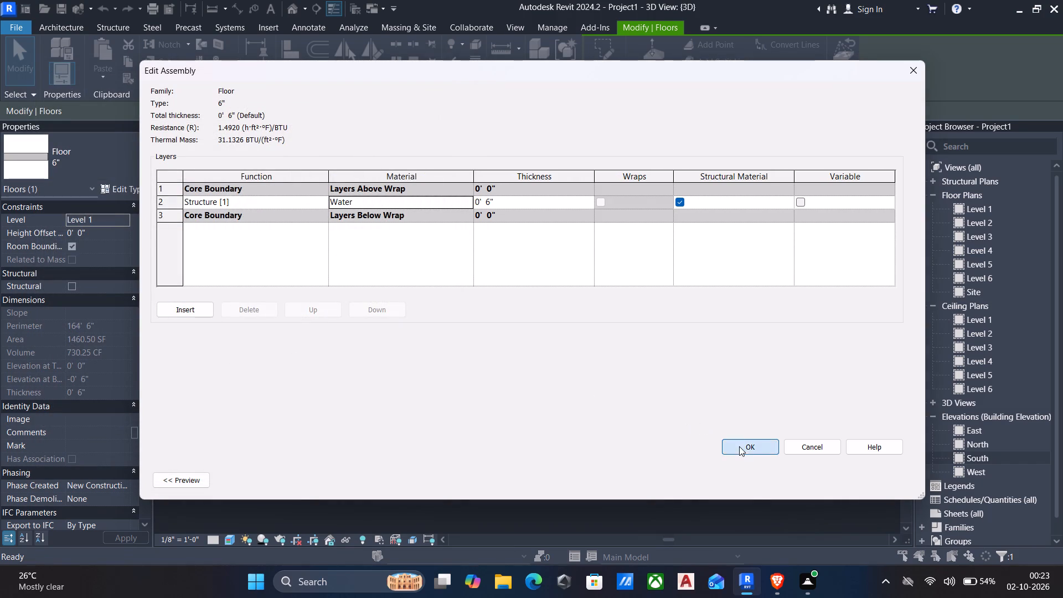
pyautogui.click(877, 481)
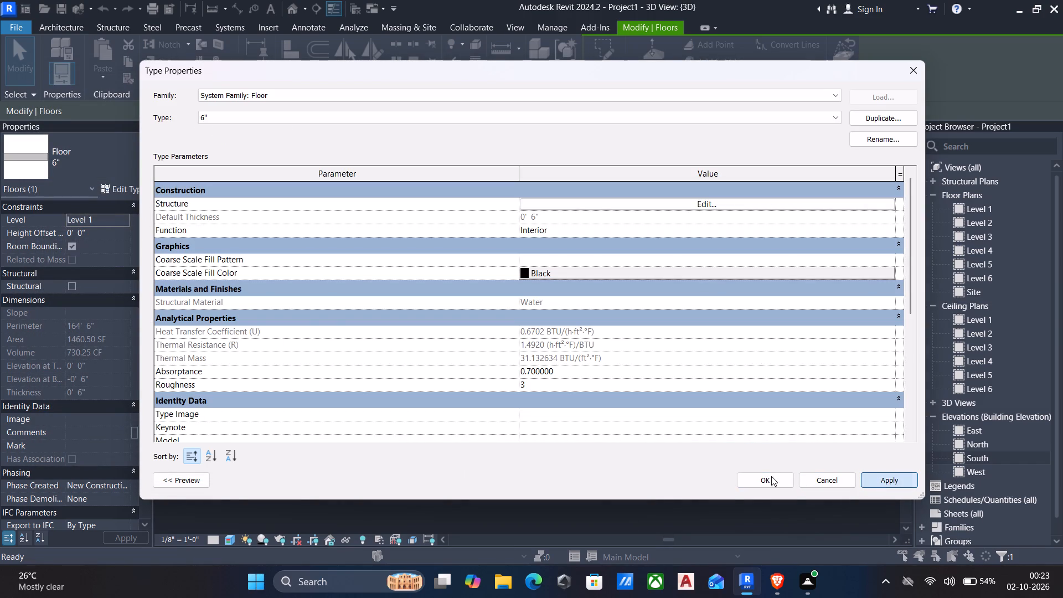
pyautogui.click(758, 478)
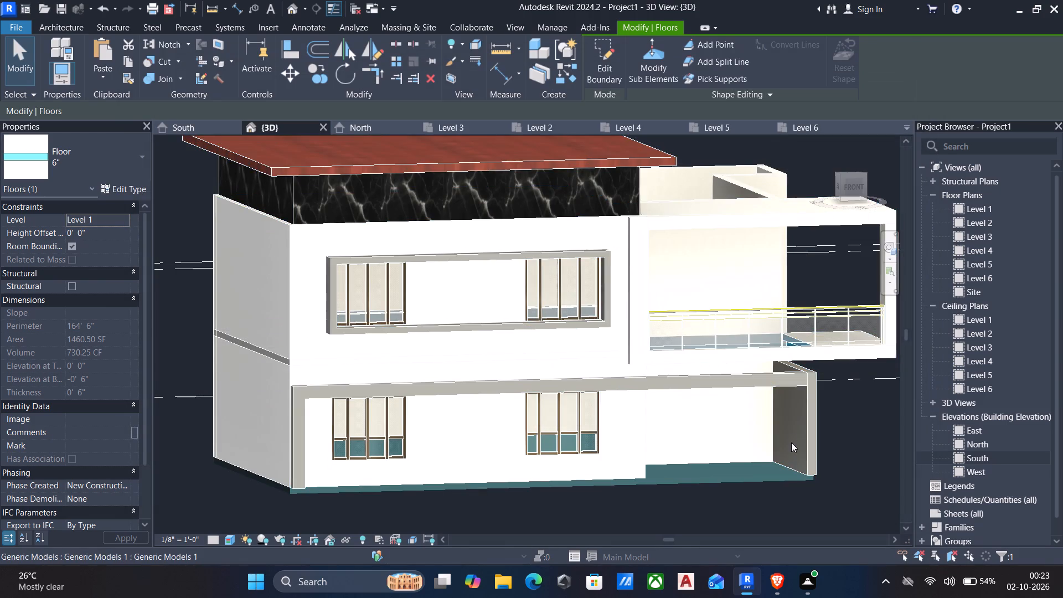
# Examine the ground floor slab's new finish beneath the porch, along with the whole front facade, in 3D.
pyautogui.scroll(5, 791, 458)
pyautogui.moveTo(679, 479); pyautogui.dragTo(691, 420, button='middle')
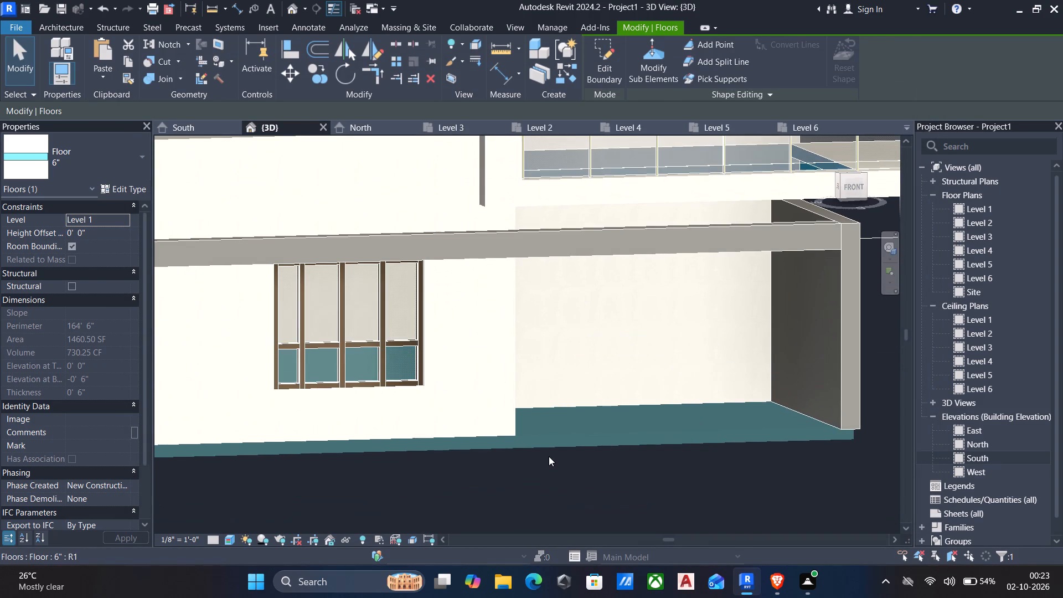
pyautogui.scroll(4, 584, 440)
pyautogui.scroll(-4, 630, 436)
pyautogui.middleClick(632, 442)
pyautogui.scroll(-3, 632, 442)
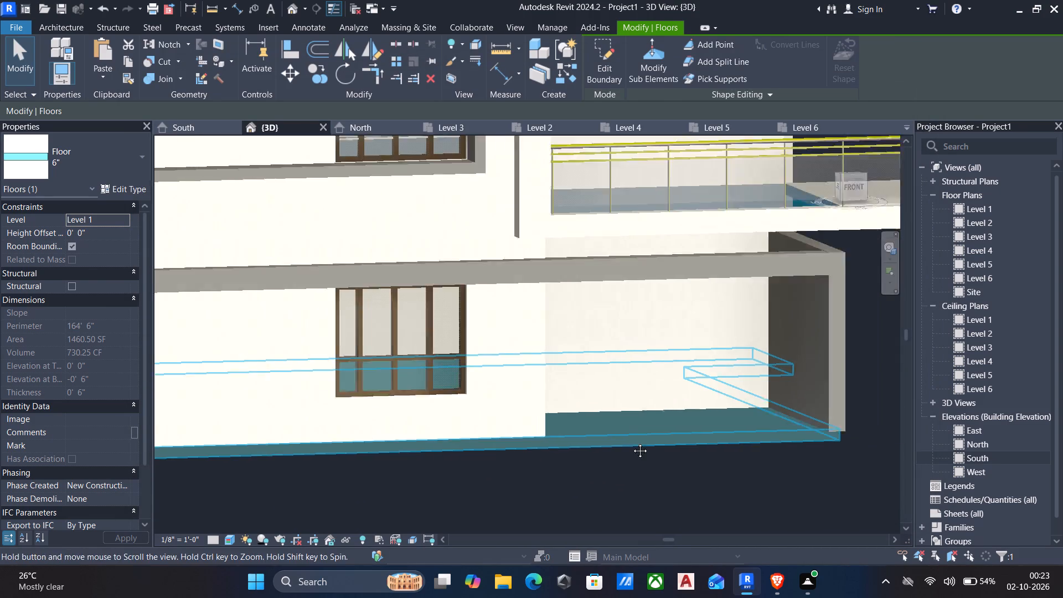
pyautogui.scroll(-3, 637, 409)
pyautogui.moveTo(632, 426); pyautogui.dragTo(631, 432, button='middle')
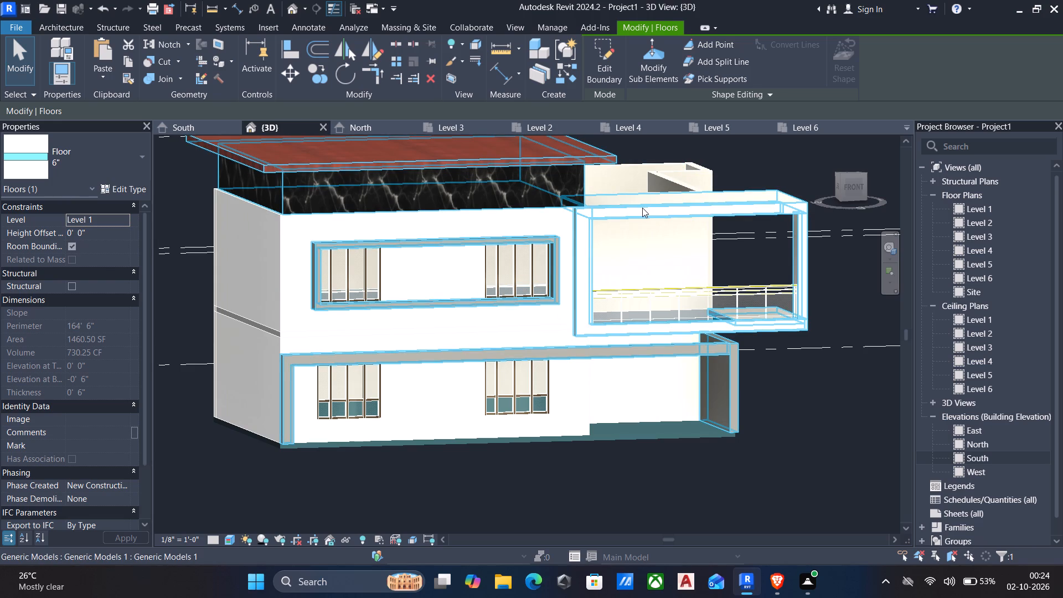
pyautogui.moveTo(642, 209); pyautogui.dragTo(665, 245, button='middle')
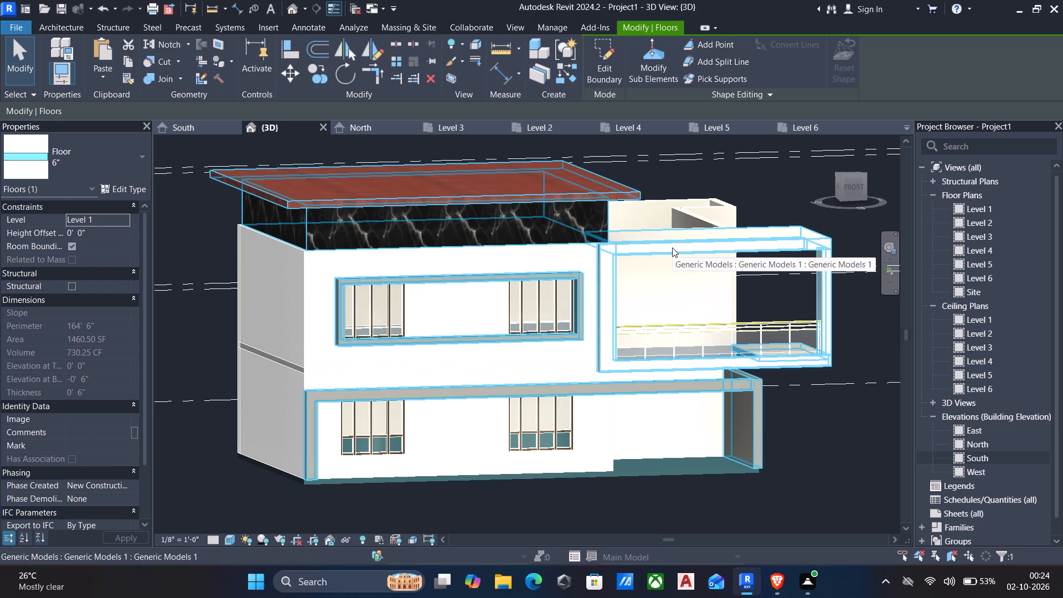
pyautogui.scroll(-2, 672, 256)
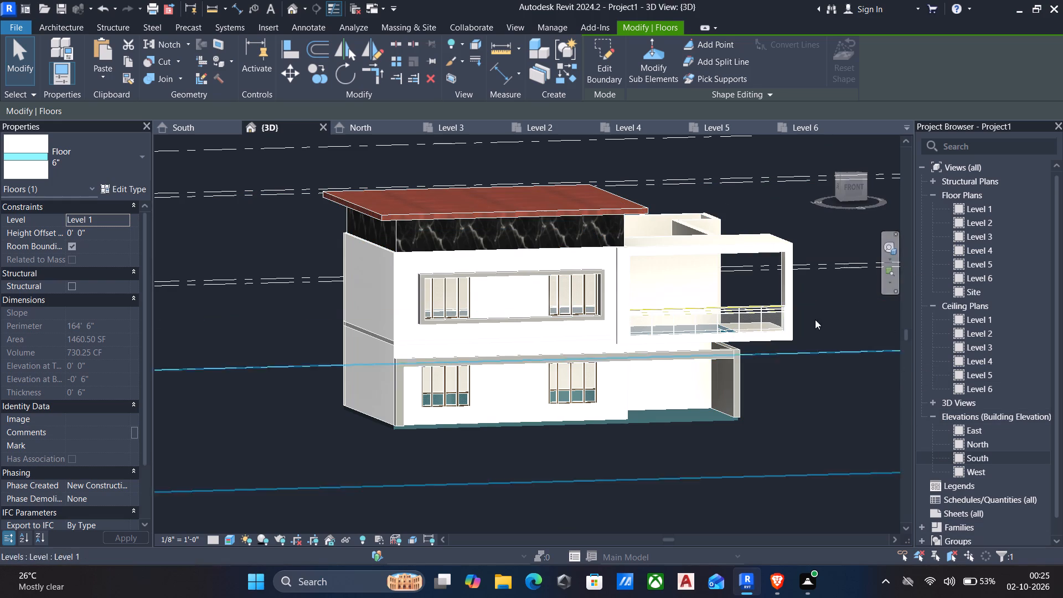
pyautogui.scroll(-1, 700, 251)
pyautogui.moveTo(695, 251); pyautogui.dragTo(640, 280, button='middle')
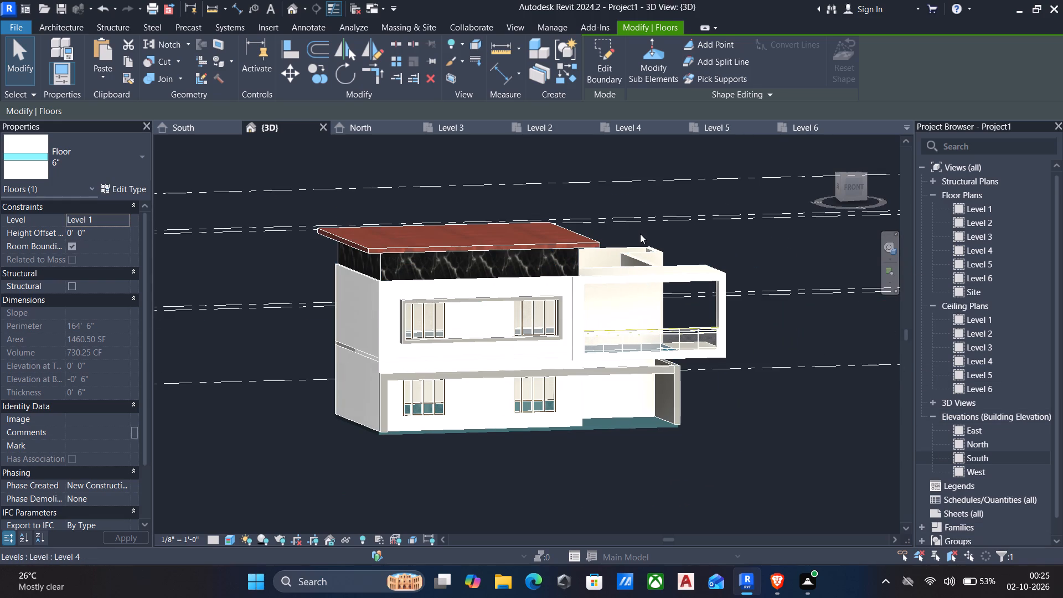
# Inspect the roof, the marble band below it and the upper floor walls from the side, back and front.
pyautogui.scroll(3, 640, 234)
pyautogui.scroll(4, 563, 240)
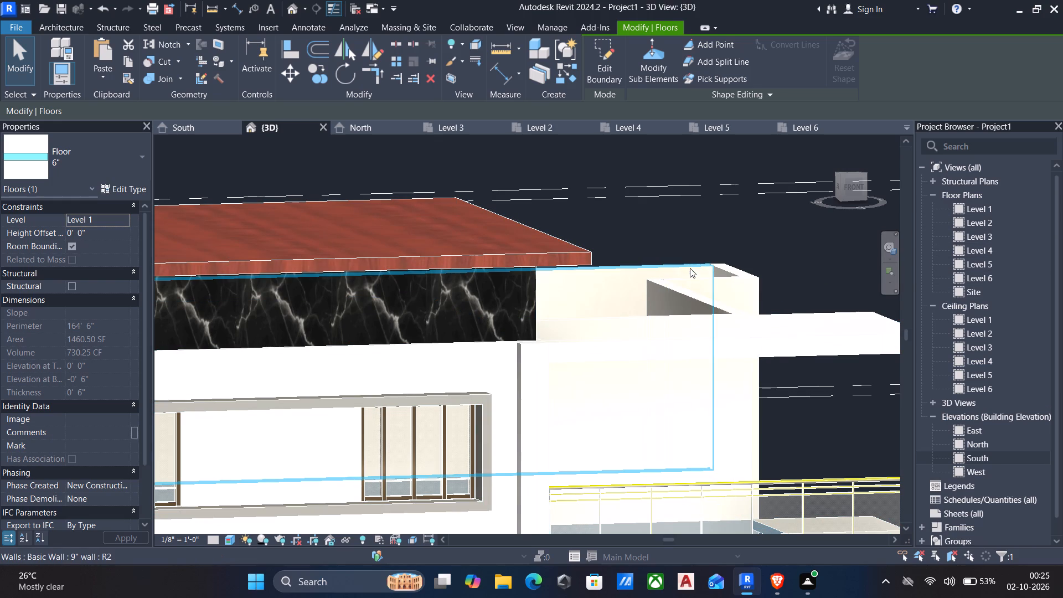
pyautogui.keyDown('shift'); pyautogui.moveTo(700, 265); pyautogui.dragTo(458, 328, button='middle'); pyautogui.keyUp('shift')
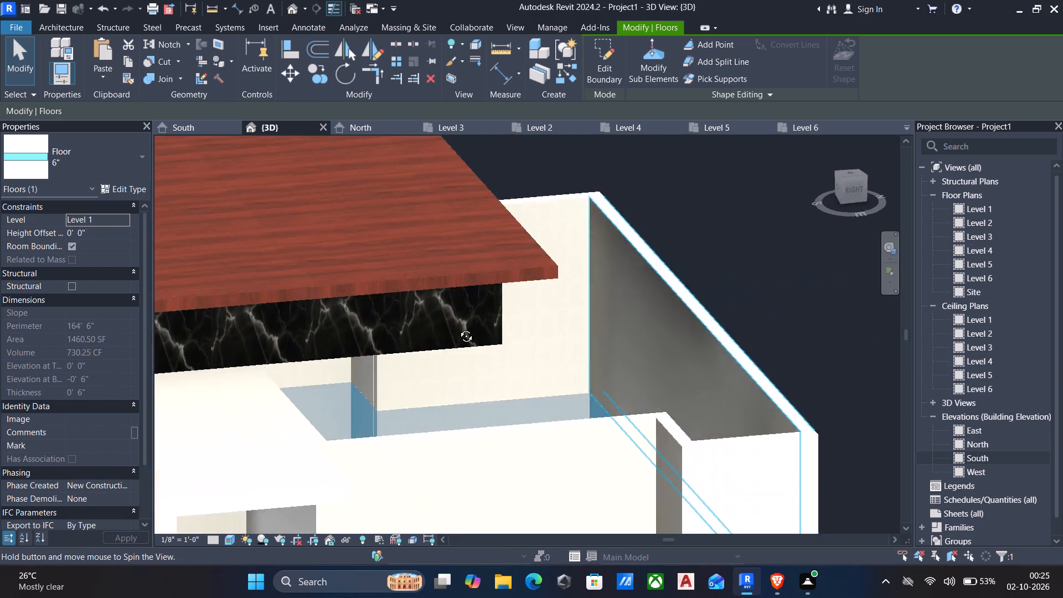
pyautogui.keyDown('shift'); pyautogui.moveTo(458, 328); pyautogui.dragTo(306, 353, button='middle'); pyautogui.keyUp('shift')
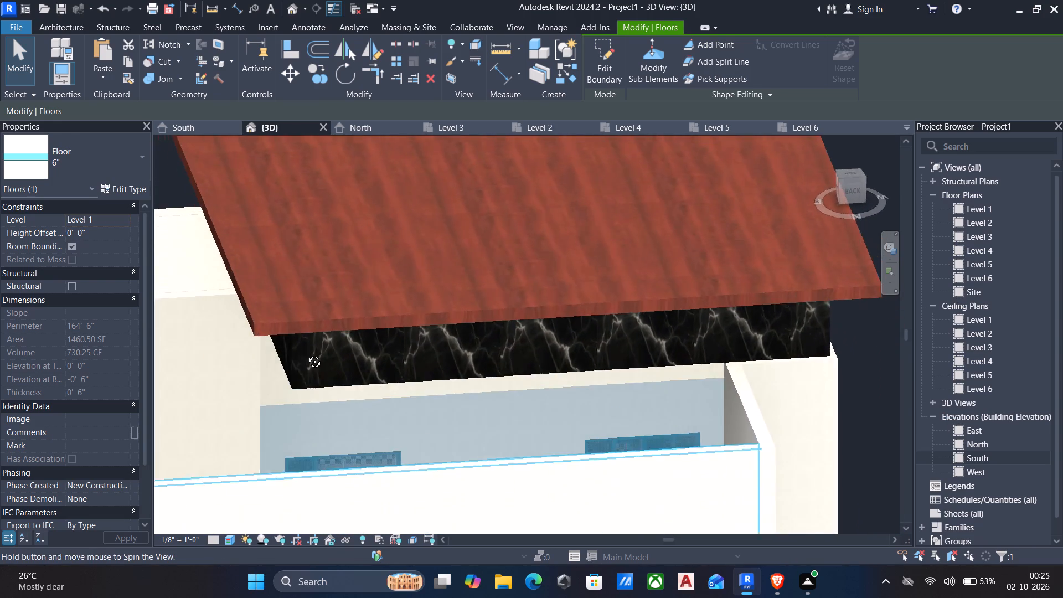
pyautogui.keyDown('shift'); pyautogui.moveTo(306, 353); pyautogui.dragTo(587, 236, button='middle'); pyautogui.keyUp('shift')
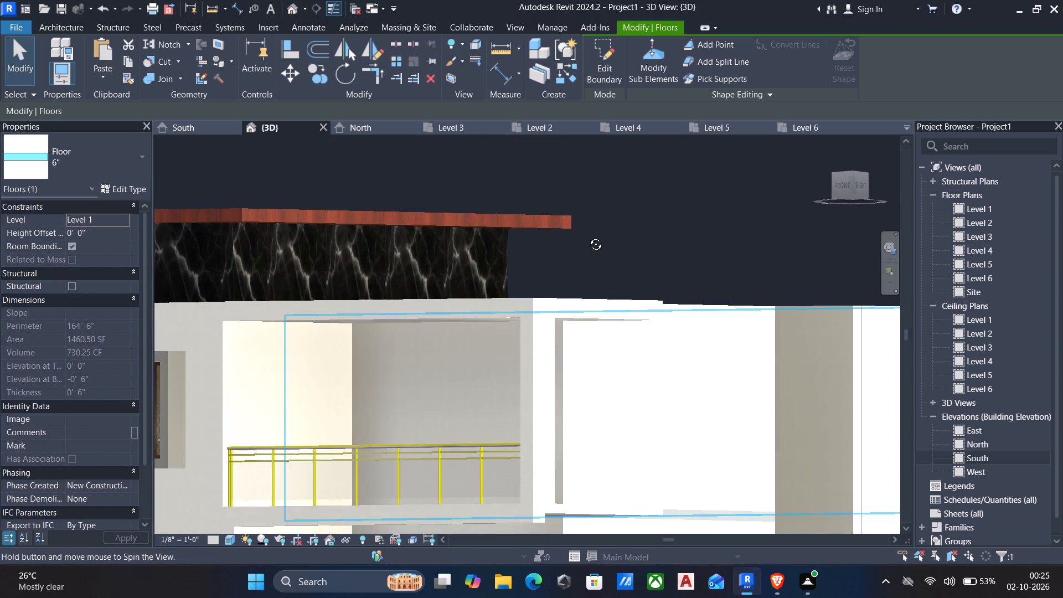
pyautogui.keyDown('shift'); pyautogui.moveTo(587, 236); pyautogui.dragTo(640, 255, button='middle'); pyautogui.keyUp('shift')
pyautogui.scroll(-2, 640, 255)
pyautogui.moveTo(607, 307); pyautogui.dragTo(648, 298, button='middle')
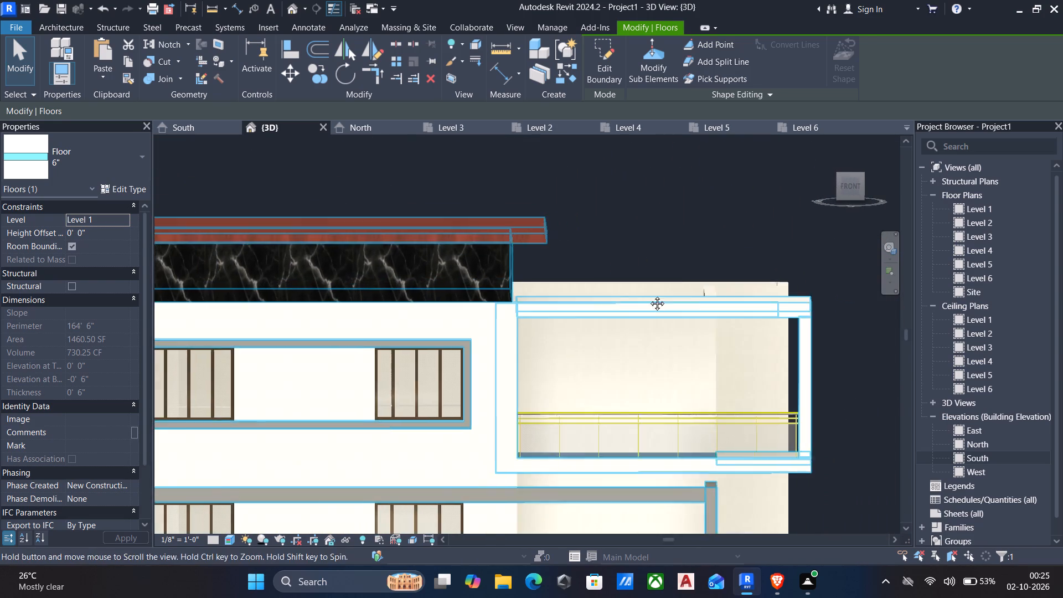
pyautogui.scroll(-5, 647, 291)
pyautogui.keyDown('shift'); pyautogui.scroll(1, 610, 312); pyautogui.keyUp('shift')
pyautogui.keyDown('shift'); pyautogui.moveTo(598, 313); pyautogui.dragTo(553, 315, button='middle'); pyautogui.keyUp('shift')
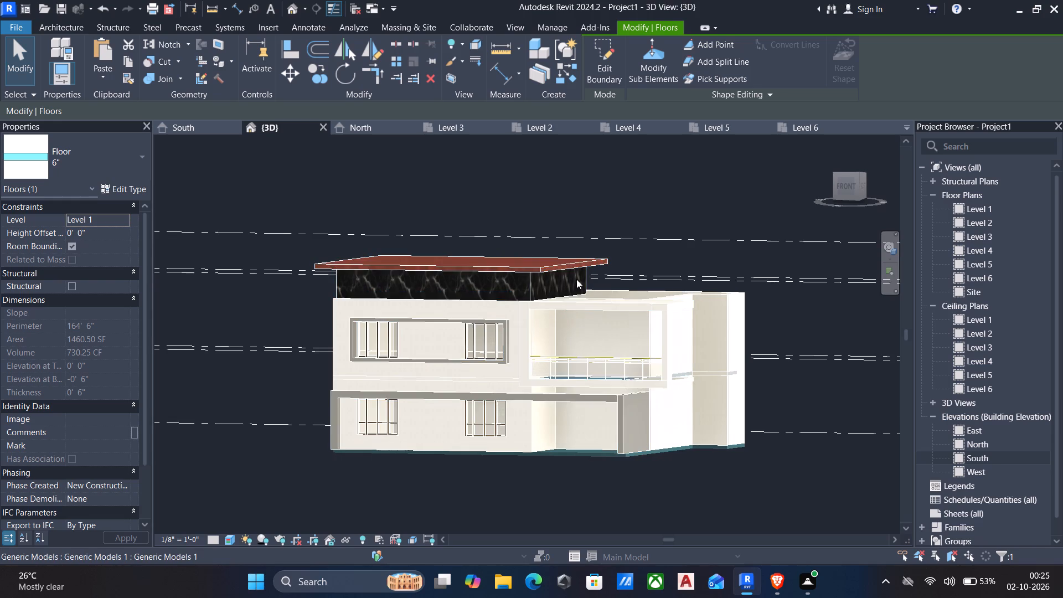
# Review the whole house from its front-left corner, examining the roof, window frames, balcony and ground floor slab.
pyautogui.keyDown('shift'); pyautogui.moveTo(556, 322); pyautogui.dragTo(701, 354, button='middle'); pyautogui.keyUp('shift')
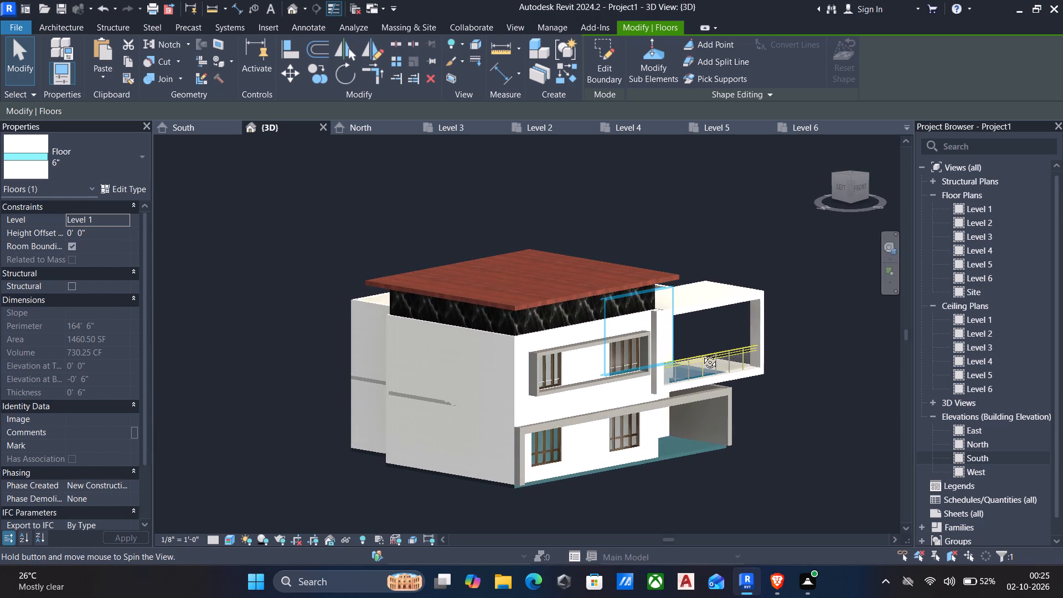
pyautogui.keyDown('shift'); pyautogui.moveTo(701, 354); pyautogui.dragTo(697, 353, button='middle'); pyautogui.keyUp('shift')
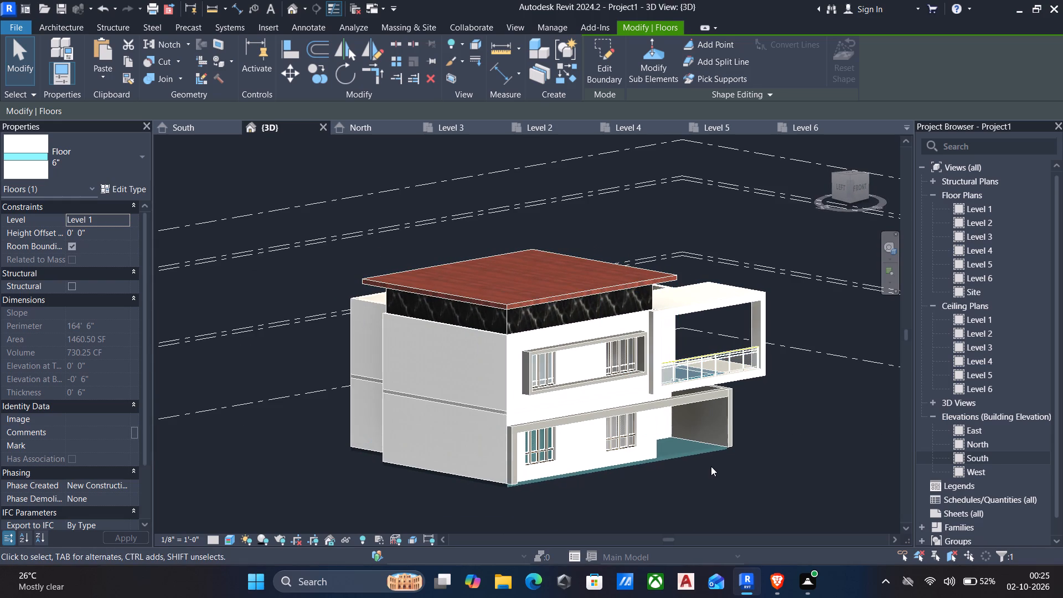
pyautogui.scroll(1, 737, 456)
pyautogui.moveTo(739, 452); pyautogui.dragTo(698, 424, button='middle')
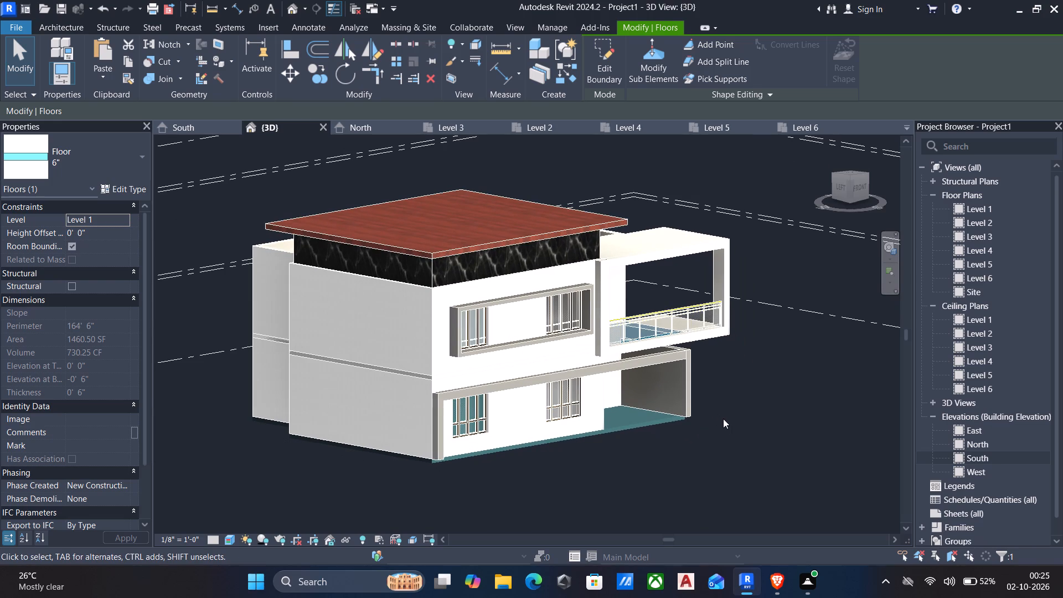
pyautogui.scroll(2, 724, 419)
pyautogui.moveTo(724, 419); pyautogui.dragTo(741, 452, button='middle')
pyautogui.scroll(-1, 737, 431)
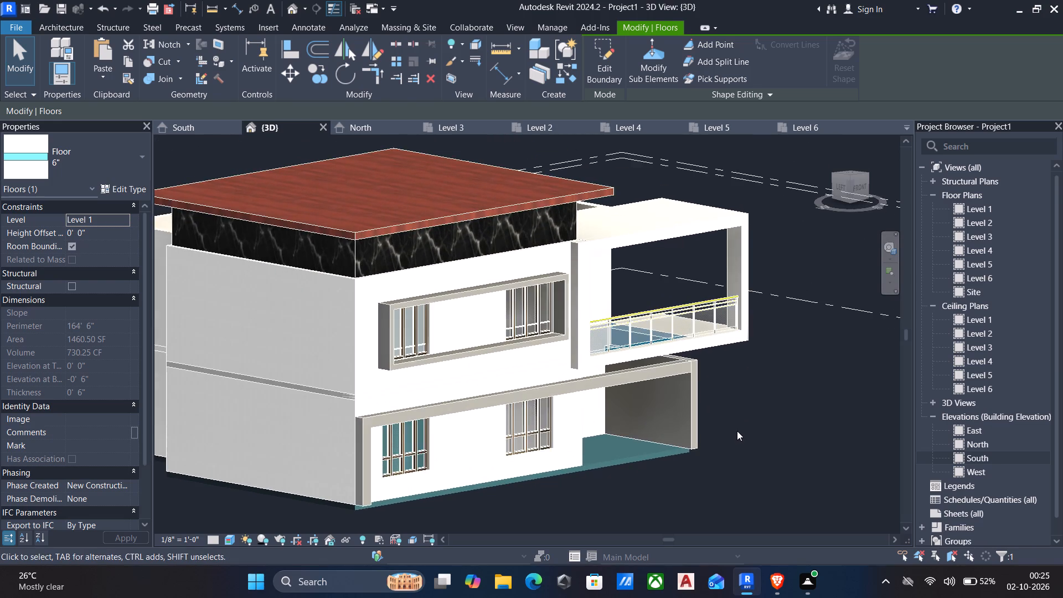
pyautogui.moveTo(737, 430); pyautogui.dragTo(735, 439, button='middle')
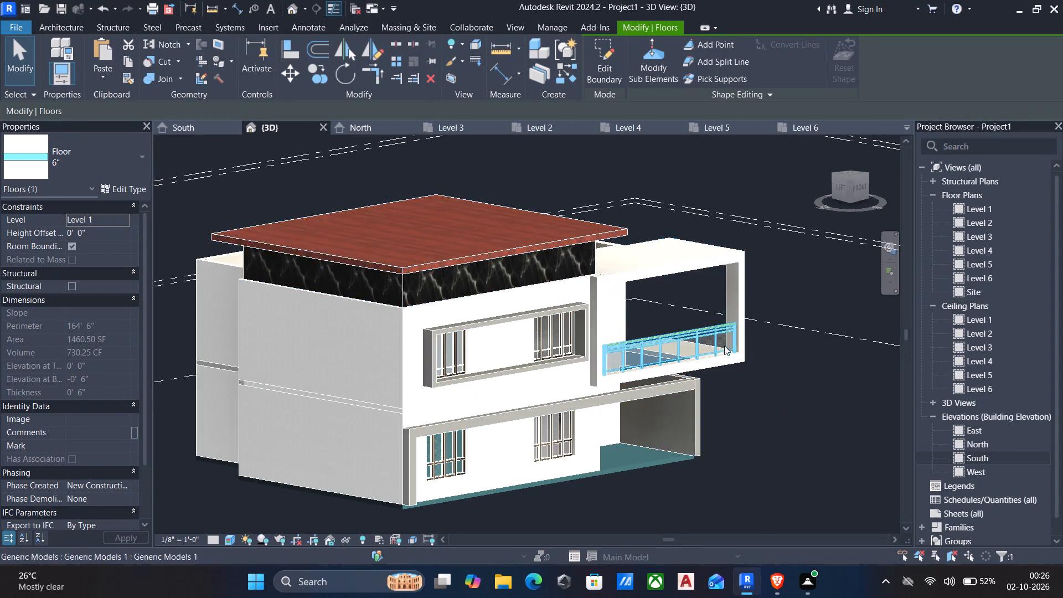
pyautogui.moveTo(724, 346); pyautogui.dragTo(750, 302, button='middle')
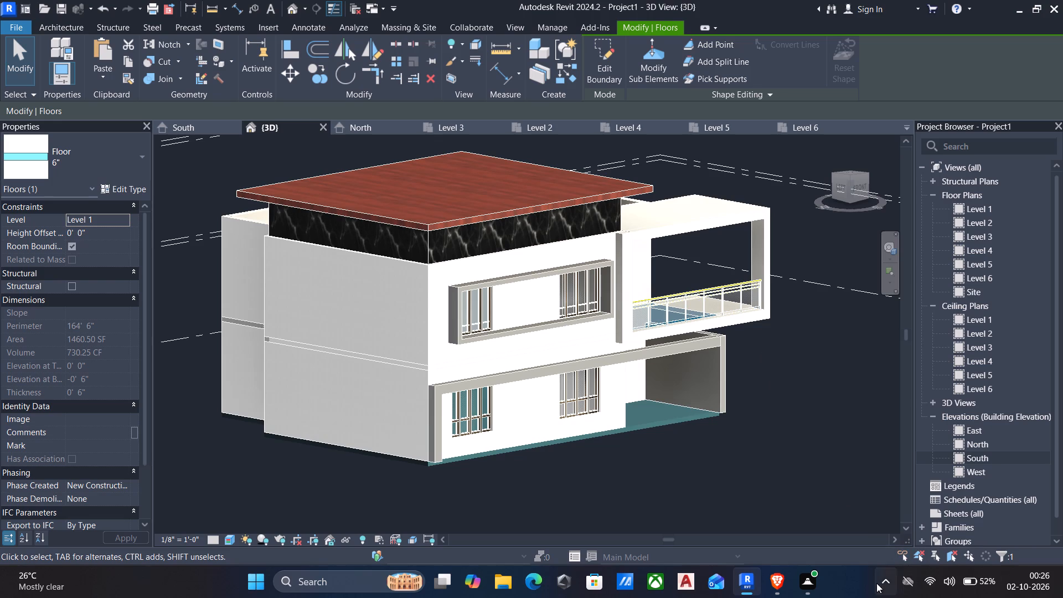
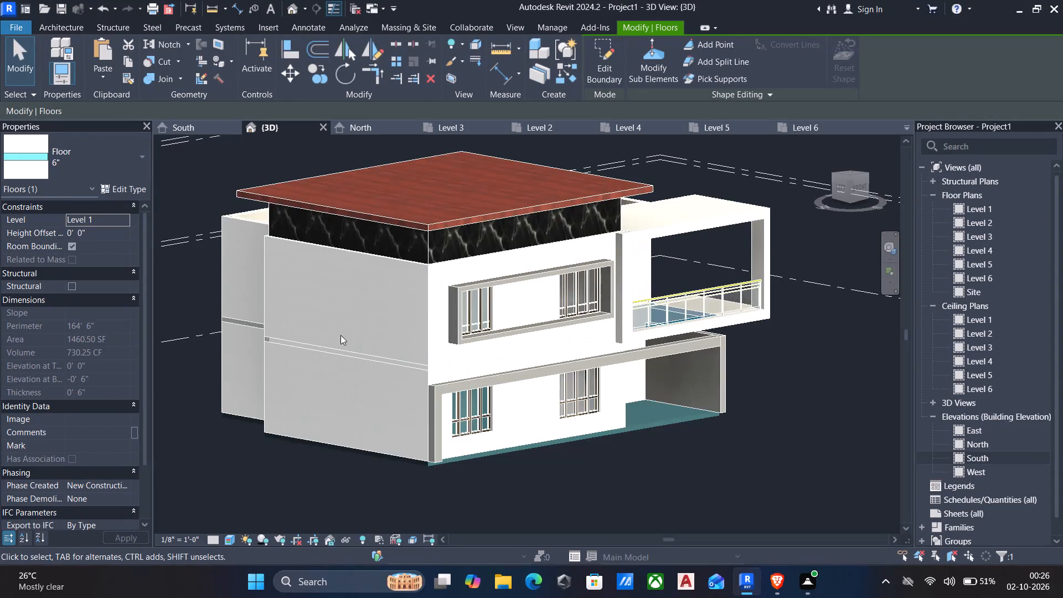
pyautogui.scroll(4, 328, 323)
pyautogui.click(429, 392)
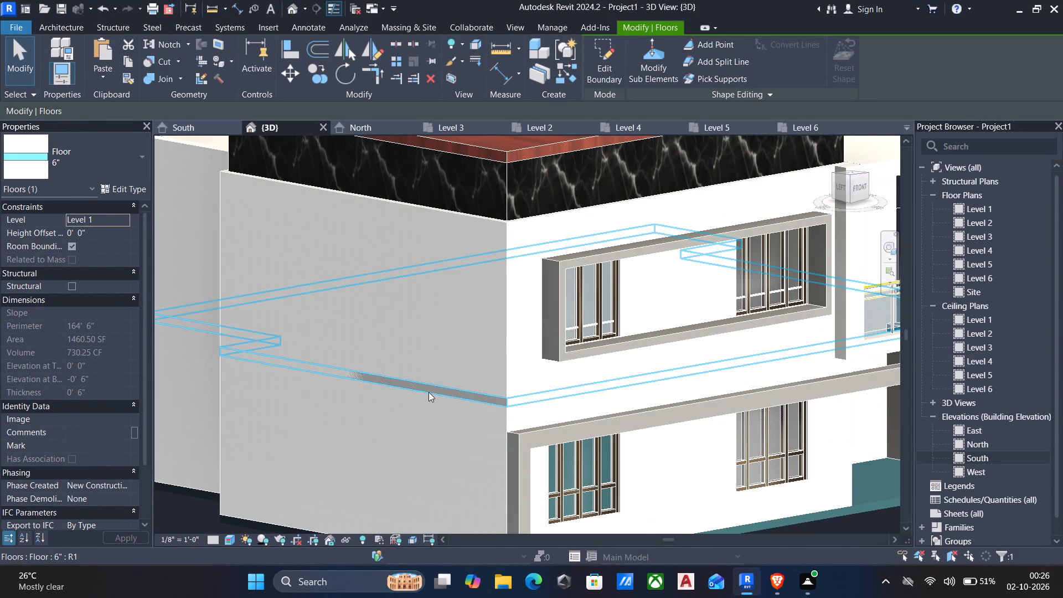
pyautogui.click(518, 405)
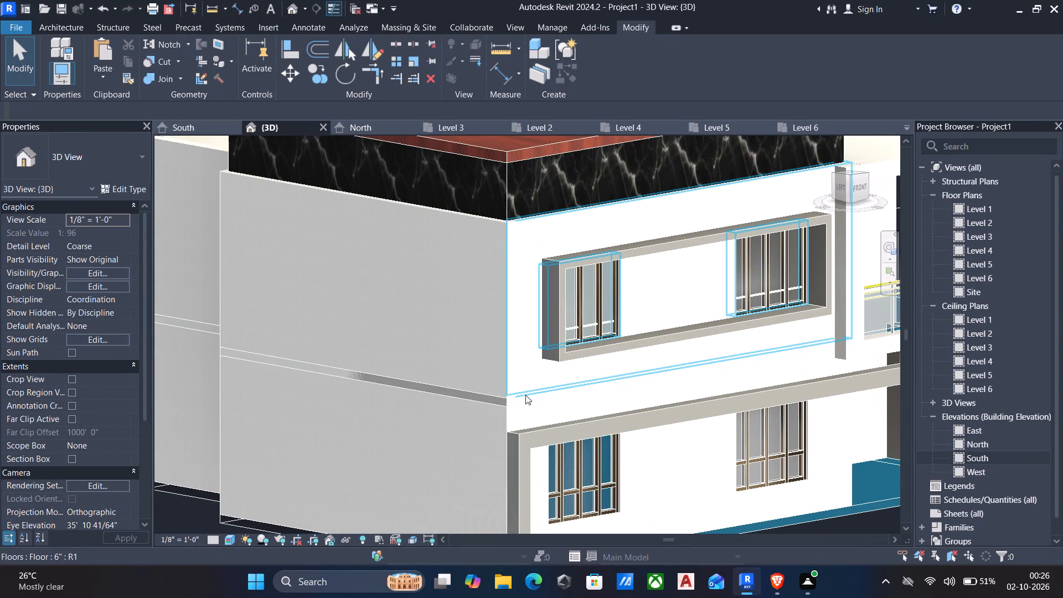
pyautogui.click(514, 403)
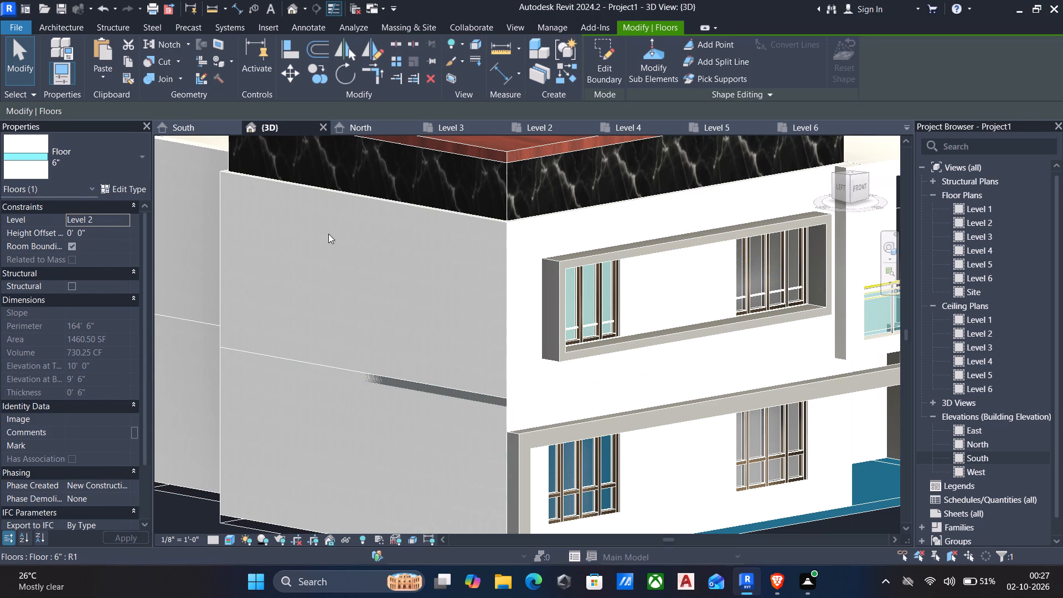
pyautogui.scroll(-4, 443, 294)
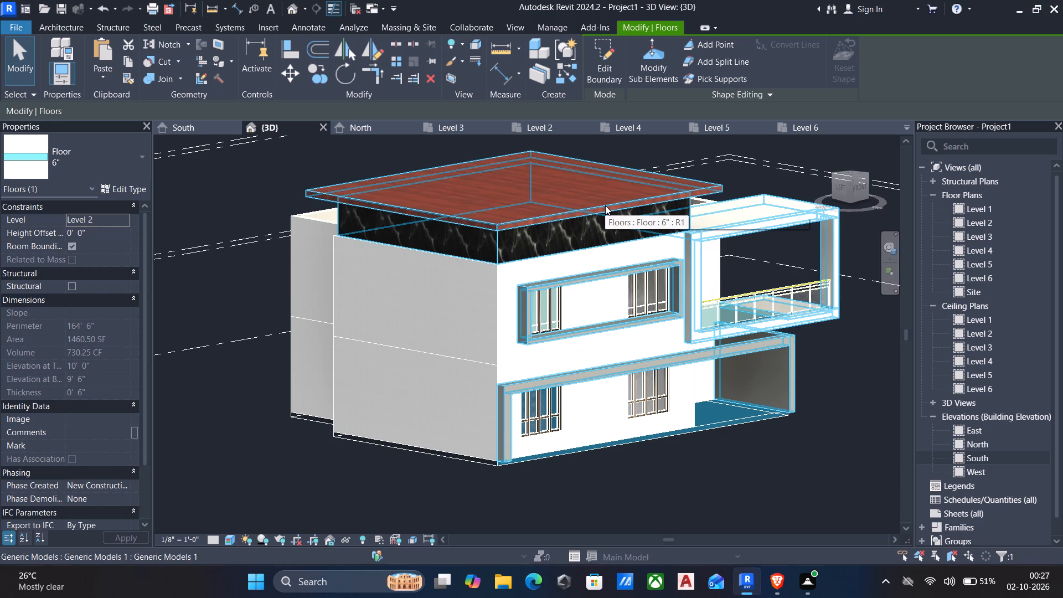
# Edit the in-place model and set the texture sample width of the tile material to 10' on the black marble band below the roof.
pyautogui.click(501, 249)
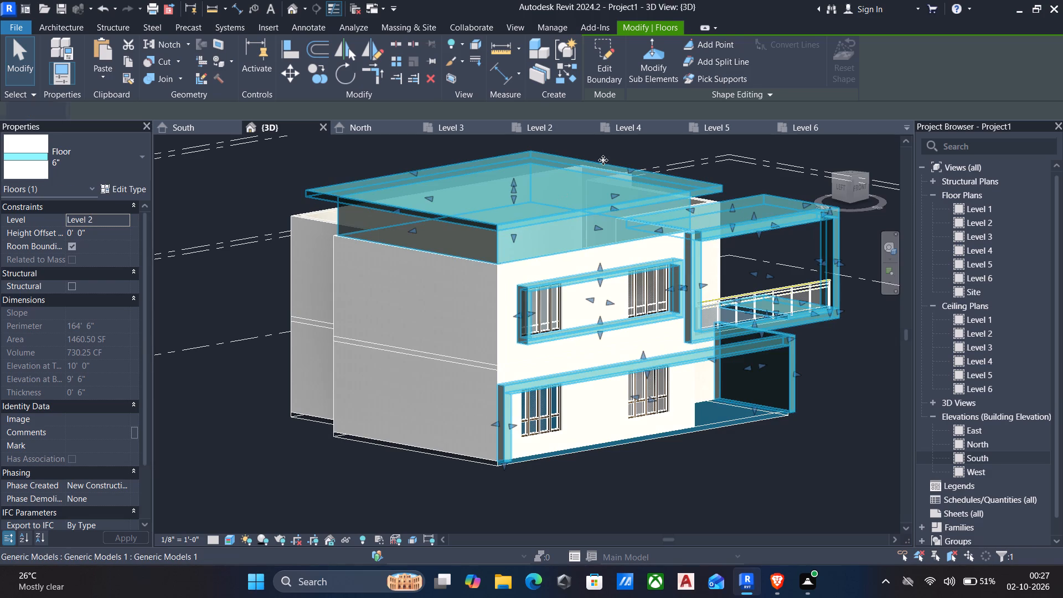
pyautogui.click(601, 68)
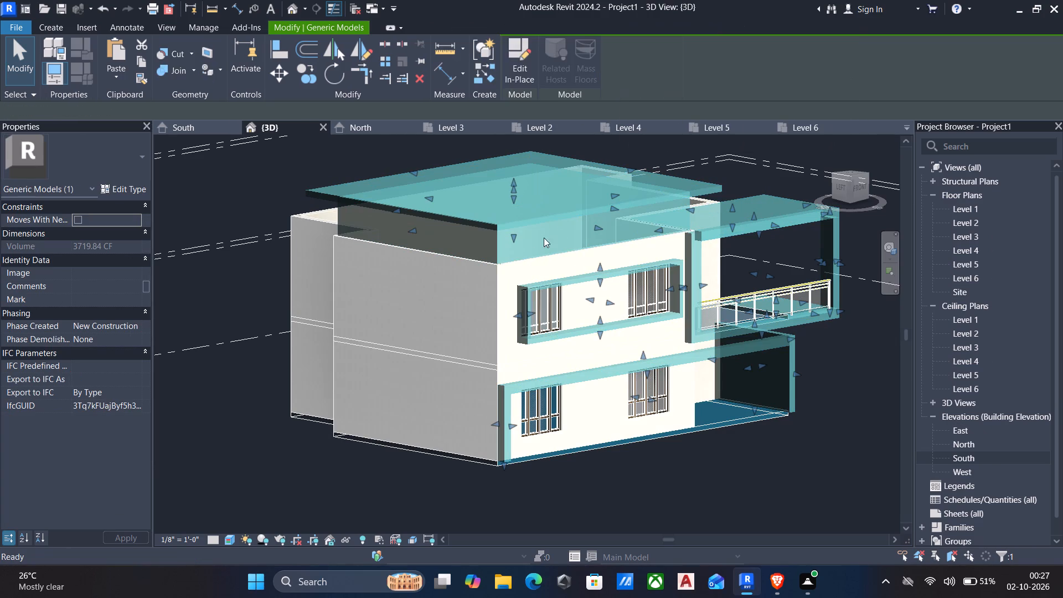
pyautogui.click(498, 250)
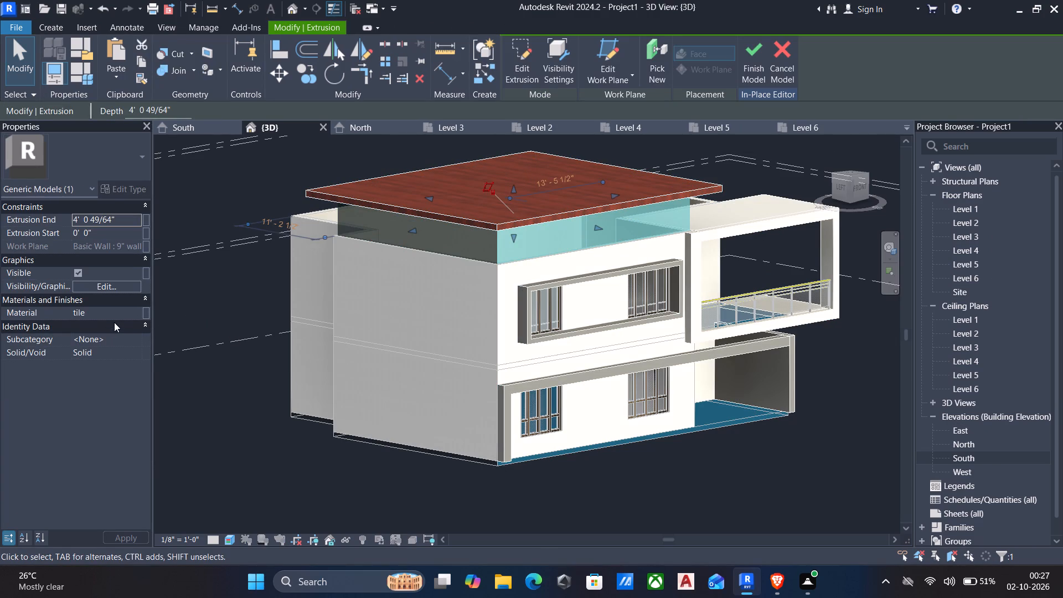
pyautogui.click(135, 311)
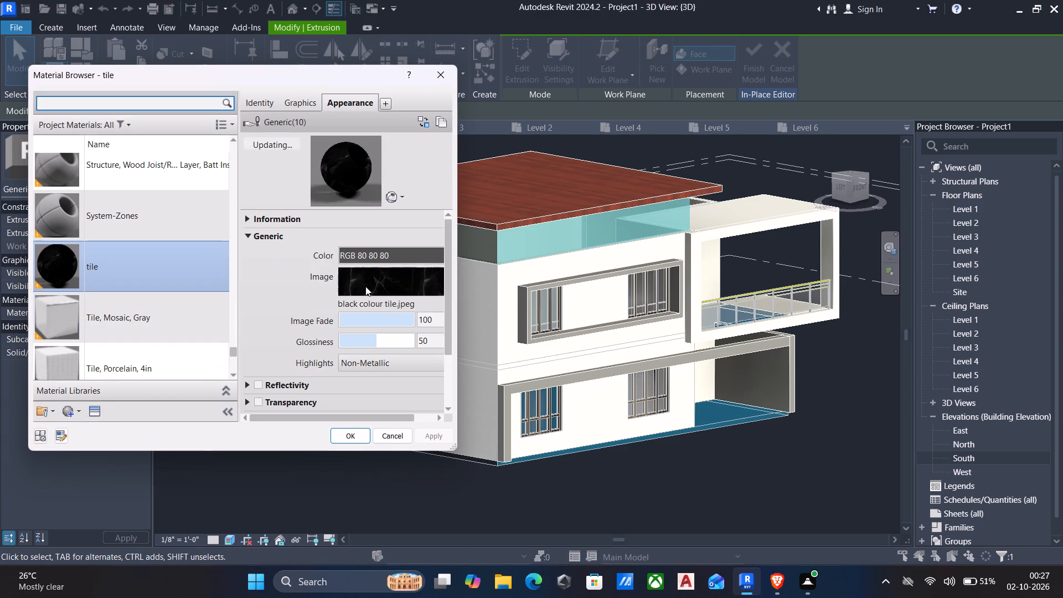
pyautogui.click(367, 286)
pyautogui.moveTo(244, 297); pyautogui.dragTo(240, 346)
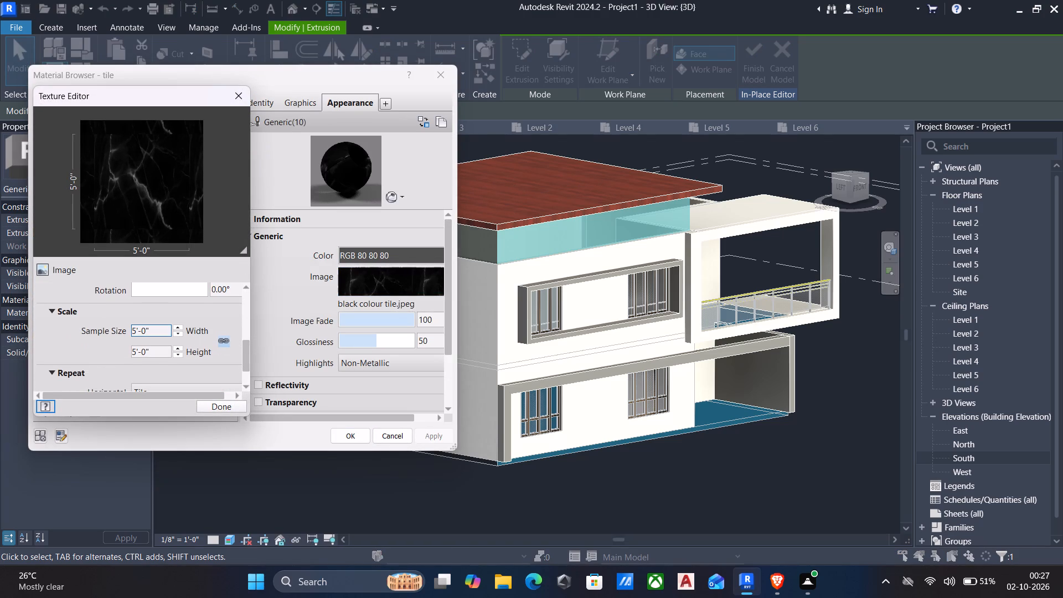
pyautogui.scroll(4, 164, 334)
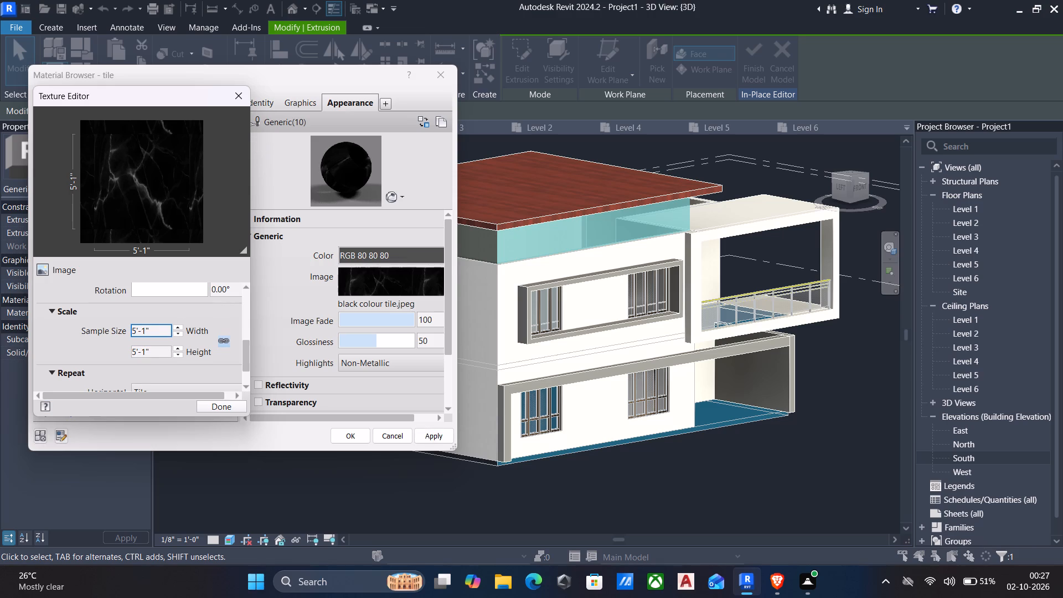
pyautogui.moveTo(162, 332); pyautogui.dragTo(0, 311)
pyautogui.click(174, 333)
pyautogui.moveTo(164, 328); pyautogui.dragTo(53, 320)
pyautogui.press('1')
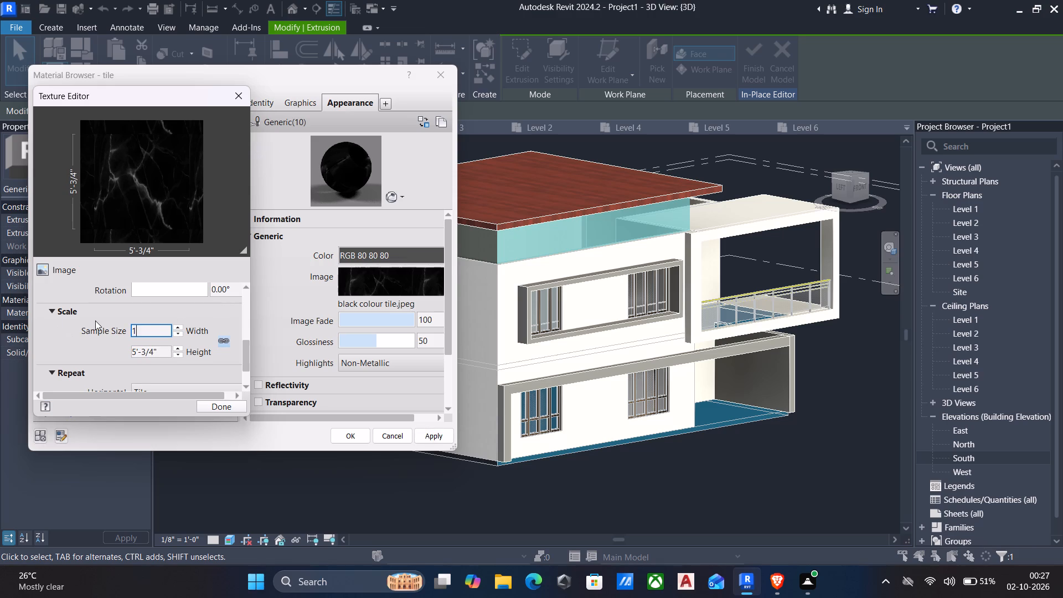
pyautogui.press('0')
pyautogui.press("'")
pyautogui.click(218, 407)
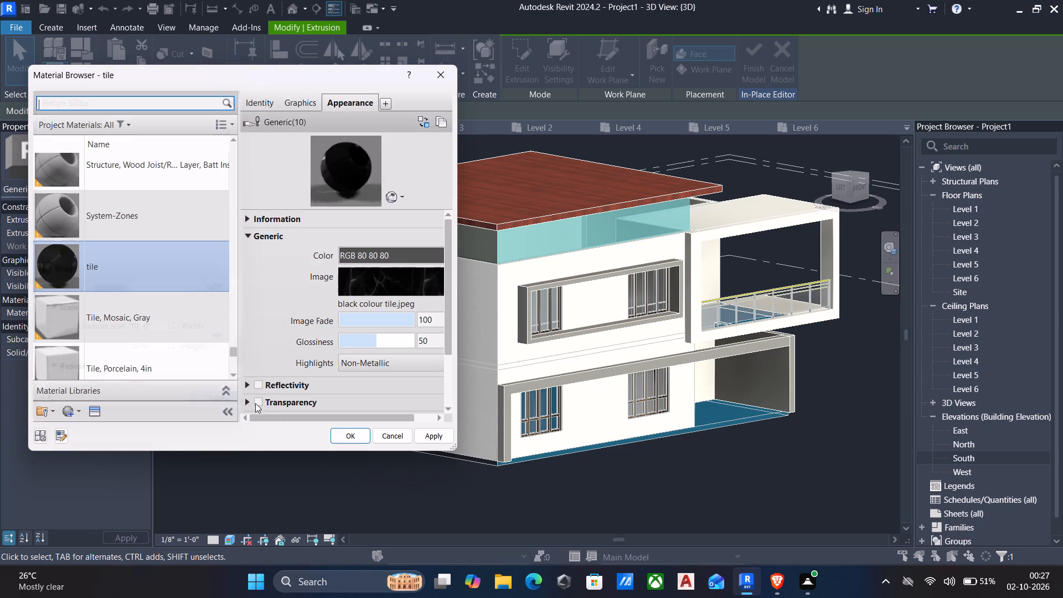
pyautogui.click(426, 433)
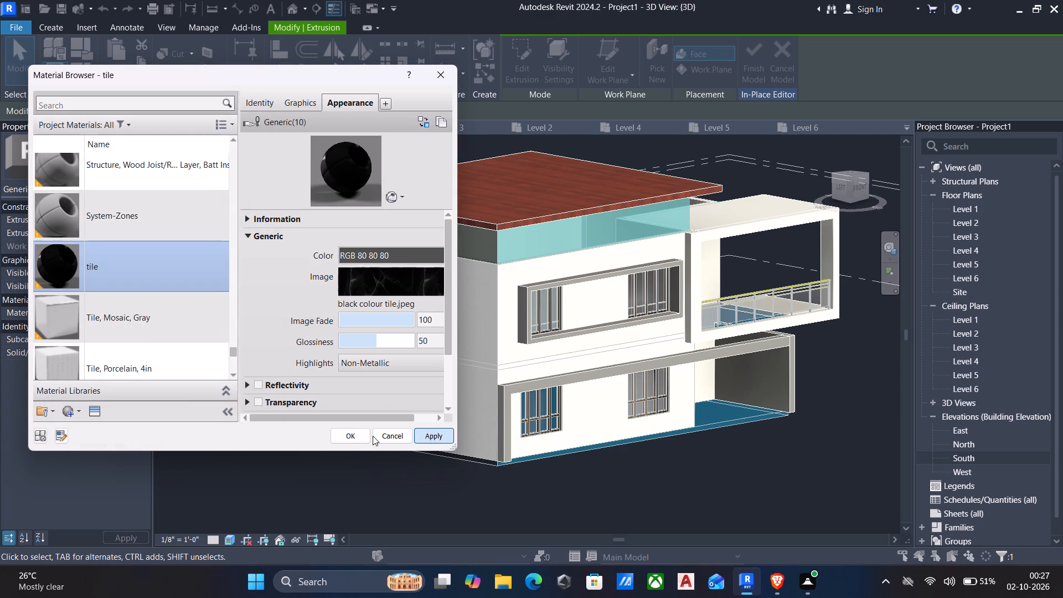
pyautogui.click(345, 436)
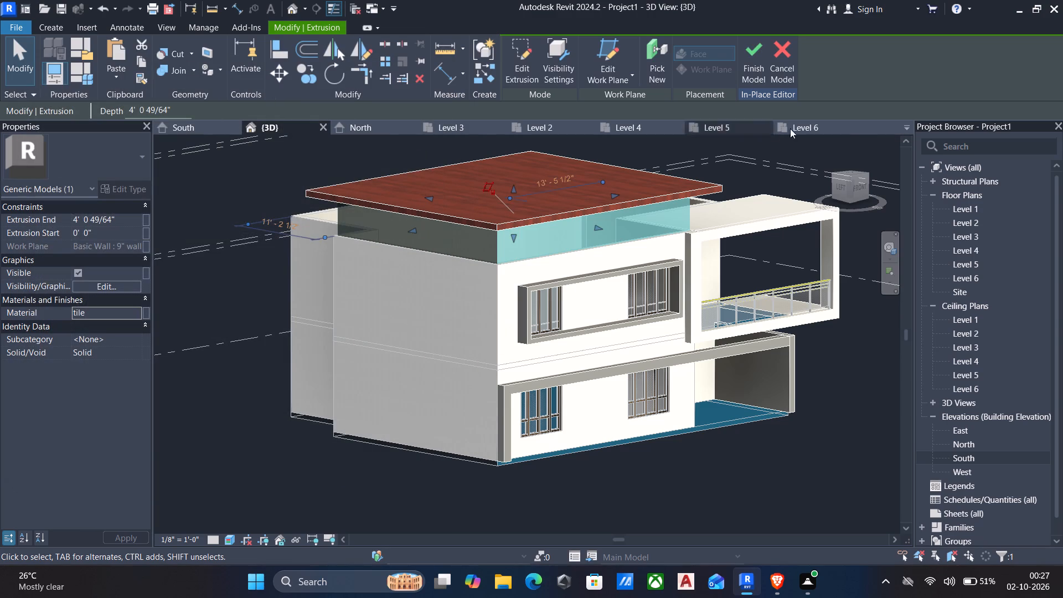
pyautogui.click(756, 55)
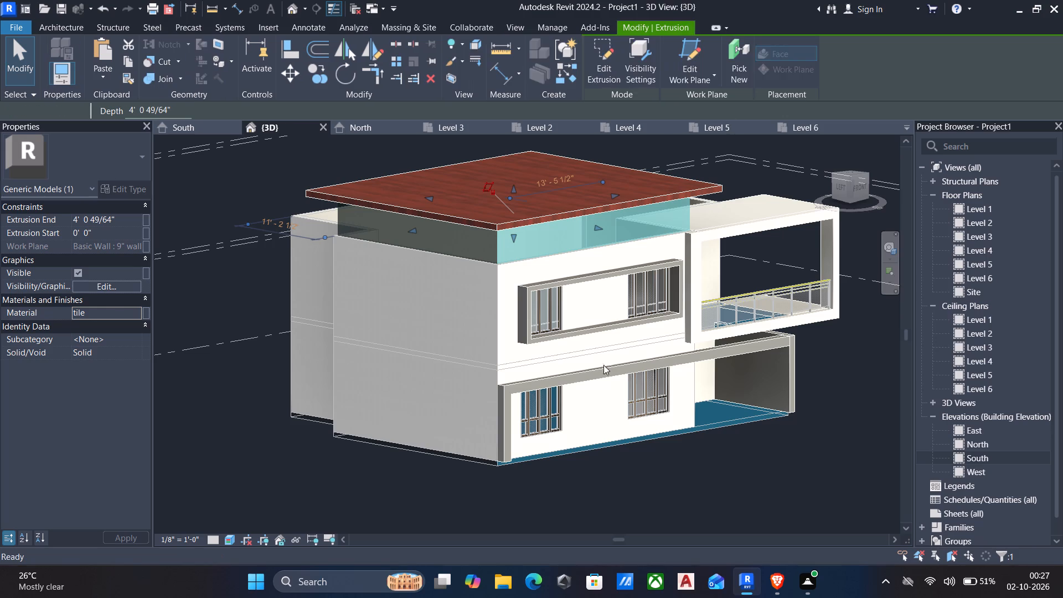
# Examine the rescaled marble texture on the band below the roof up close, along with the whole house in 3D.
pyautogui.scroll(7, 540, 234)
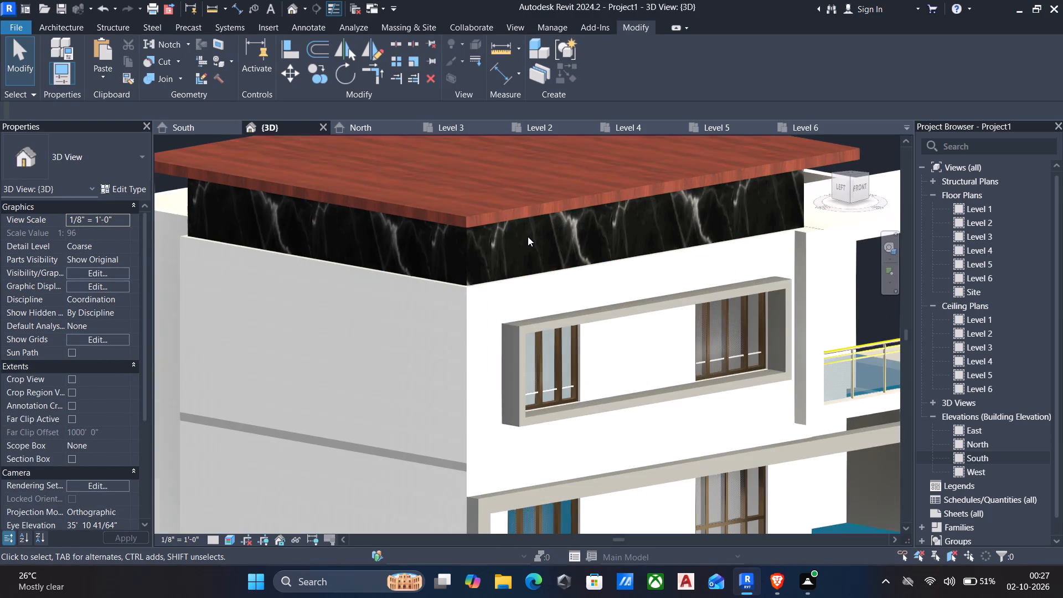
pyautogui.scroll(9, 528, 236)
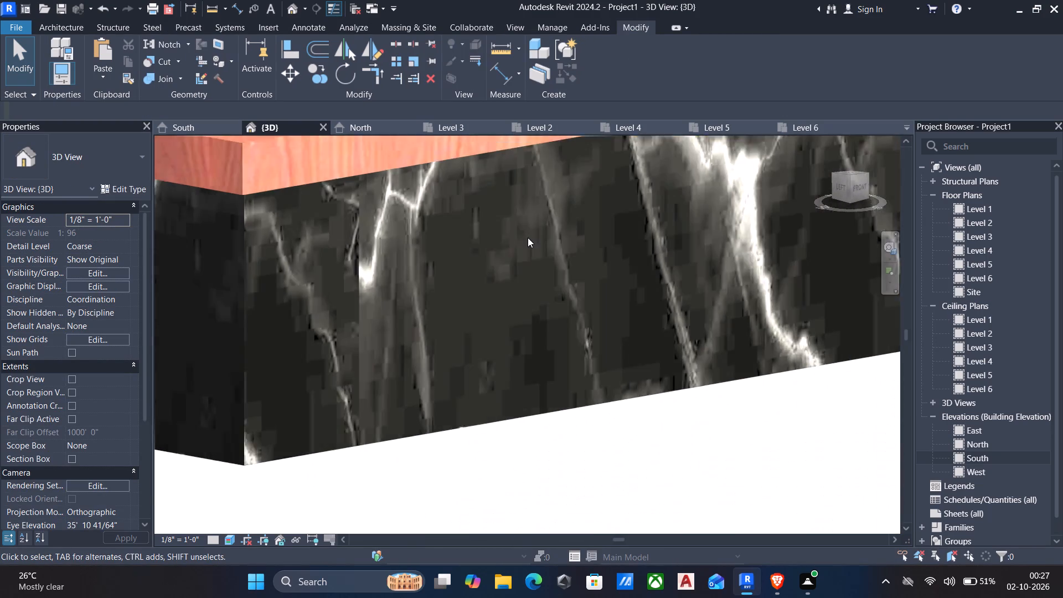
pyautogui.scroll(2, 528, 237)
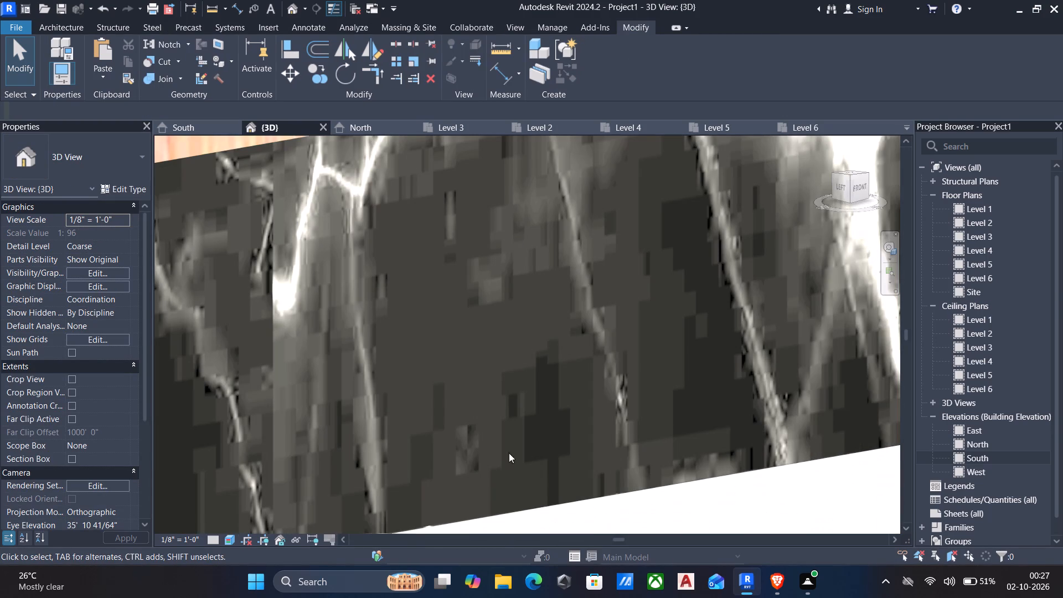
pyautogui.scroll(-11, 512, 425)
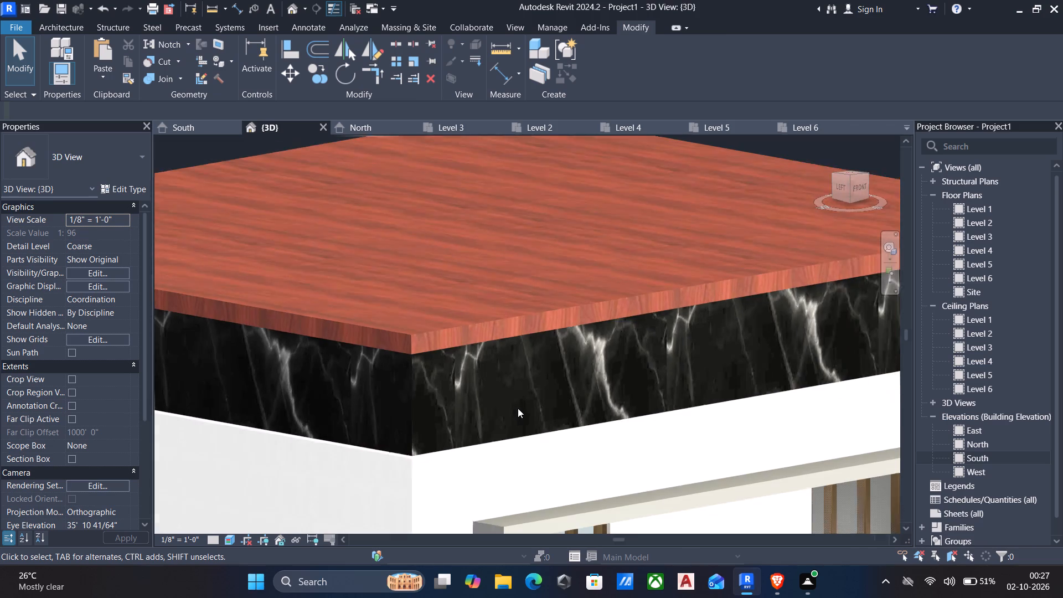
pyautogui.scroll(-3, 518, 408)
pyautogui.moveTo(522, 419); pyautogui.dragTo(530, 359, button='middle')
pyautogui.scroll(-5, 530, 359)
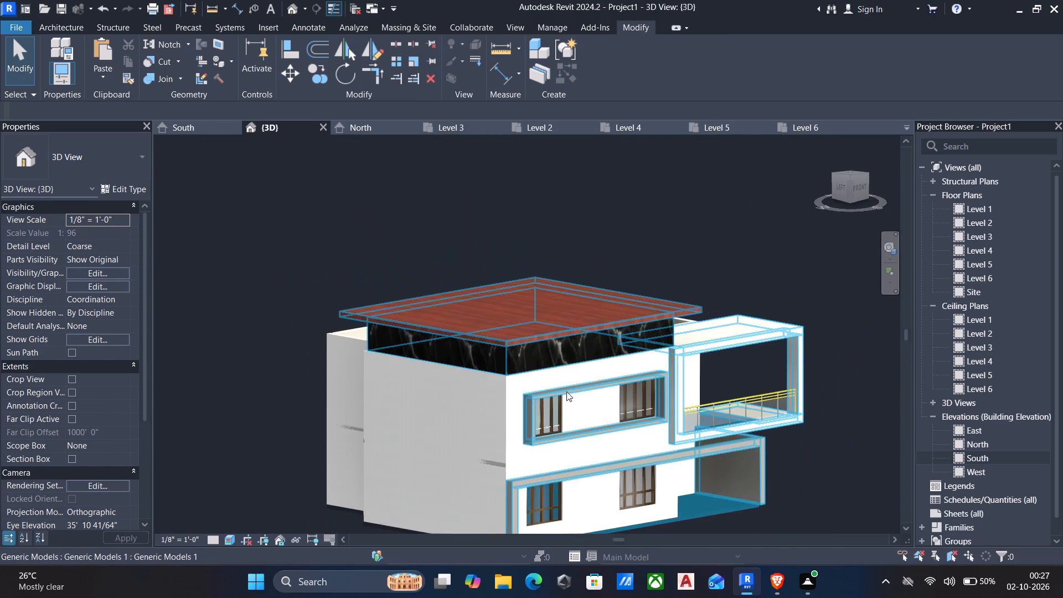
pyautogui.moveTo(566, 391); pyautogui.dragTo(557, 337, button='middle')
pyautogui.scroll(-2, 570, 377)
pyautogui.scroll(2, 582, 386)
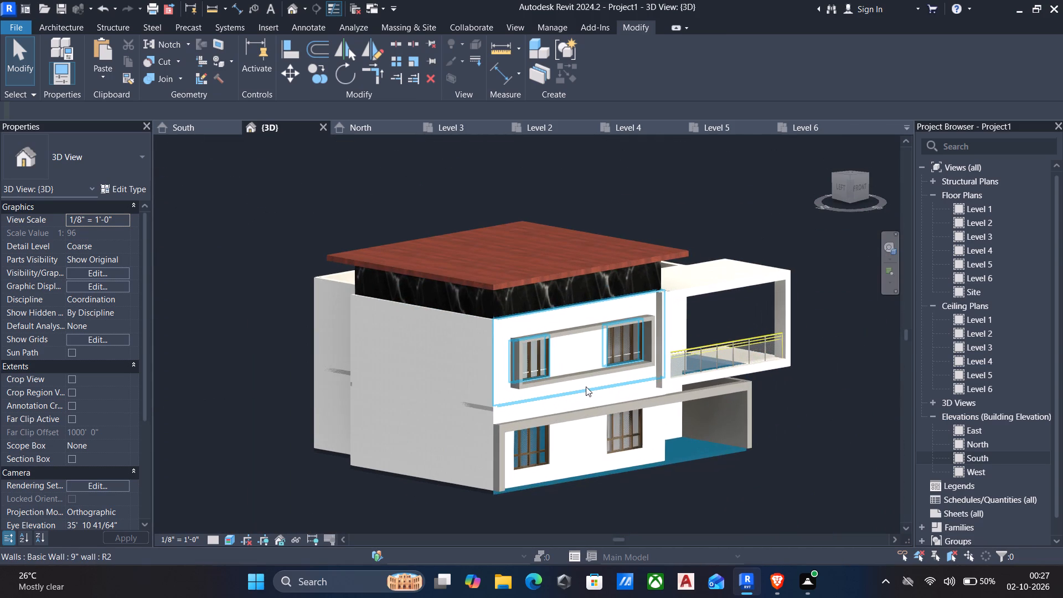
pyautogui.scroll(2, 586, 386)
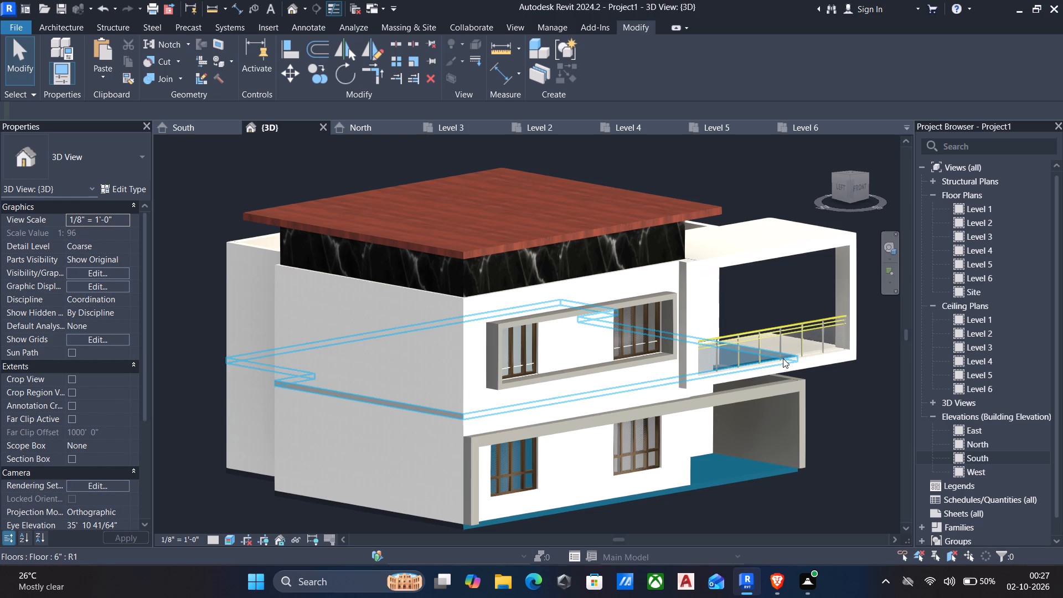
pyautogui.moveTo(781, 360); pyautogui.dragTo(781, 328, button='middle')
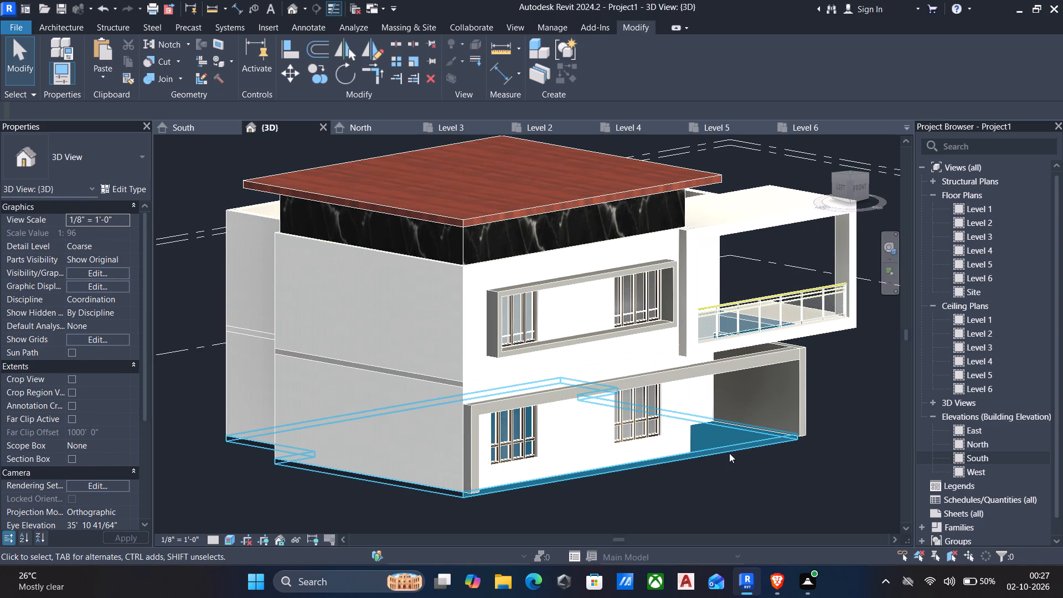
# Change the structure layer material of the ground floor slab's 6" floor type to Gypsum Wall Board.
pyautogui.click(731, 450)
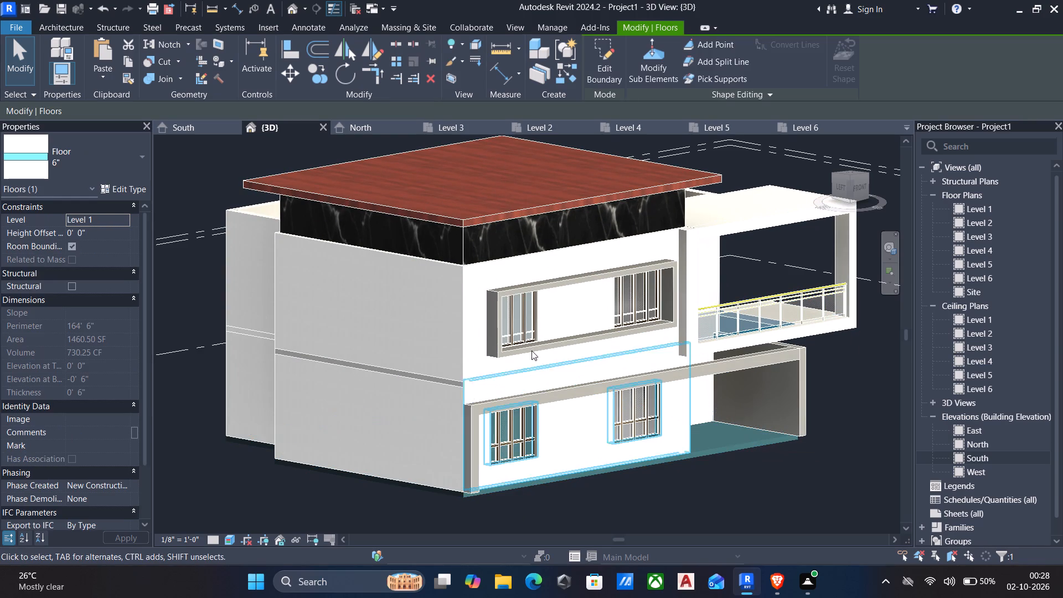
pyautogui.click(130, 189)
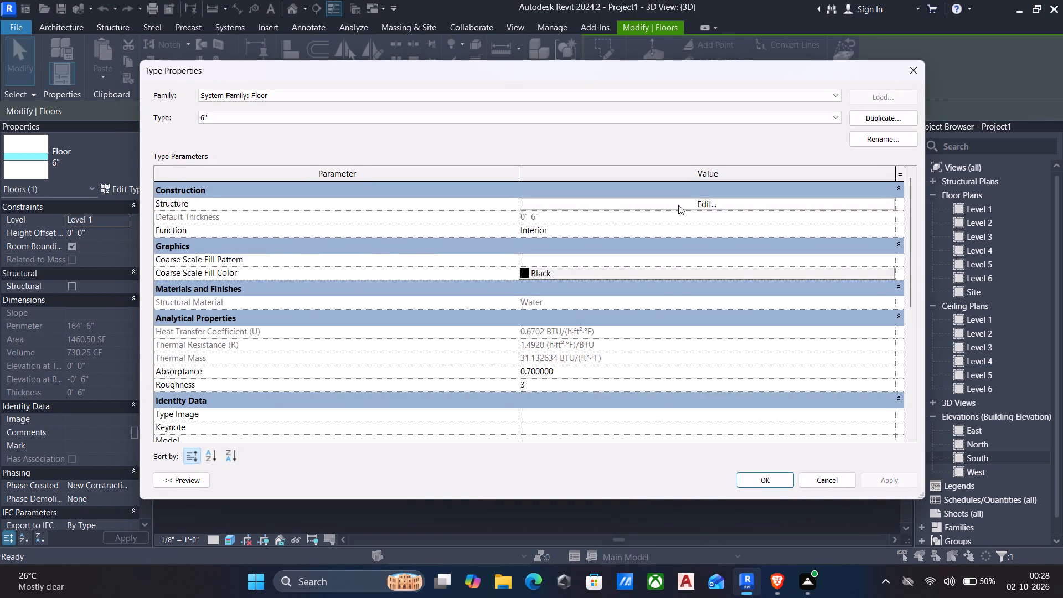
pyautogui.click(695, 204)
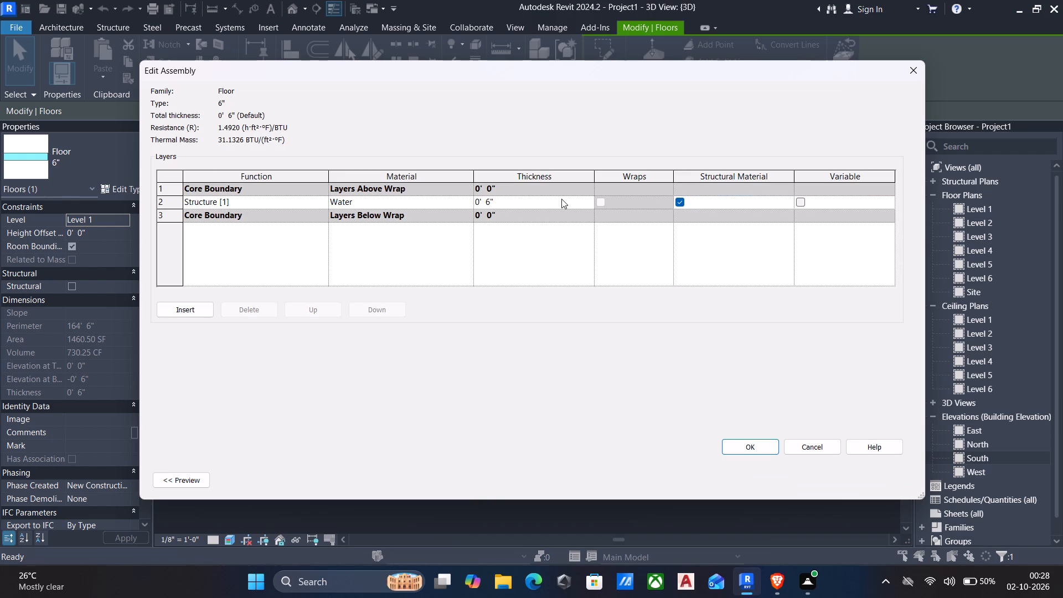
pyautogui.click(589, 205)
pyautogui.click(589, 200)
pyautogui.click(465, 200)
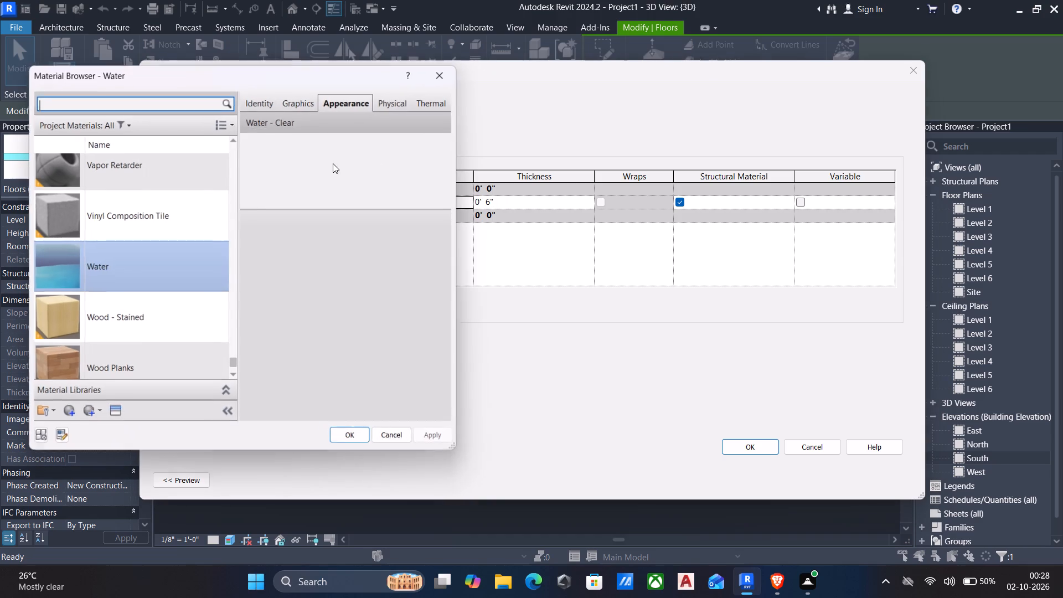
pyautogui.click(130, 104)
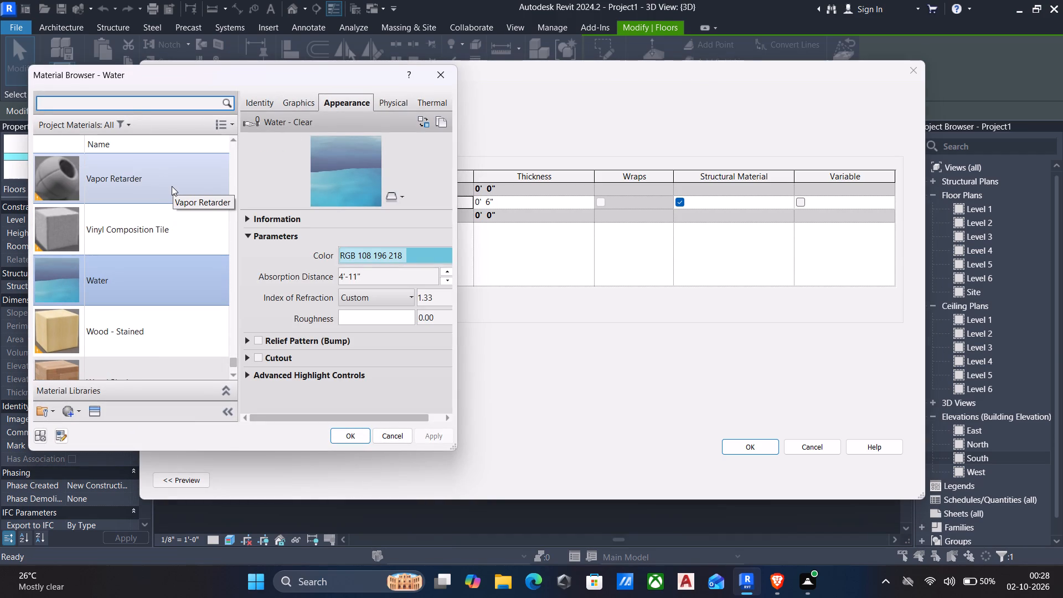
pyautogui.write('gy')
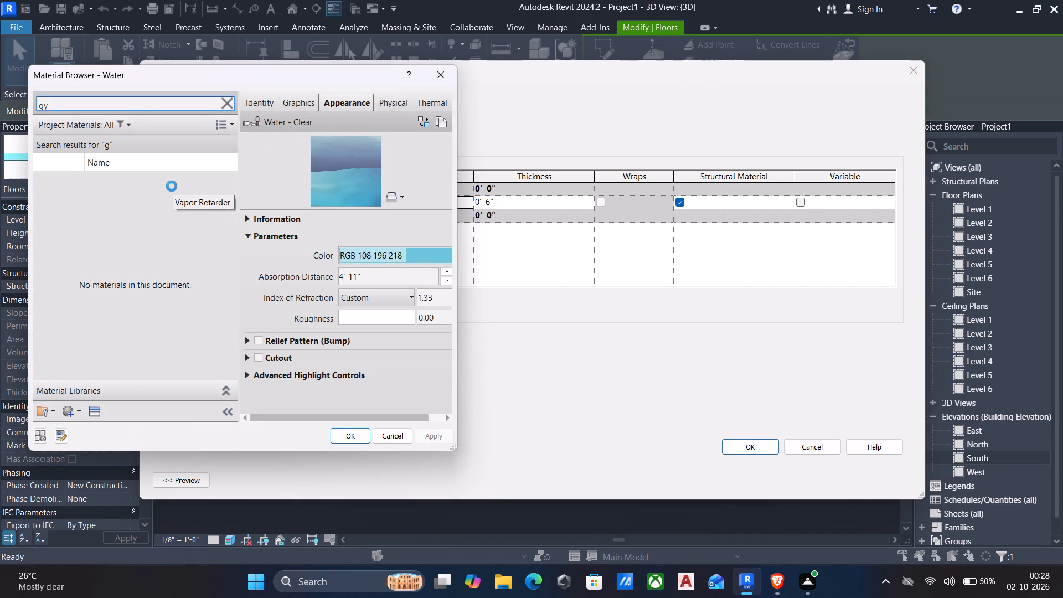
pyautogui.click(138, 197)
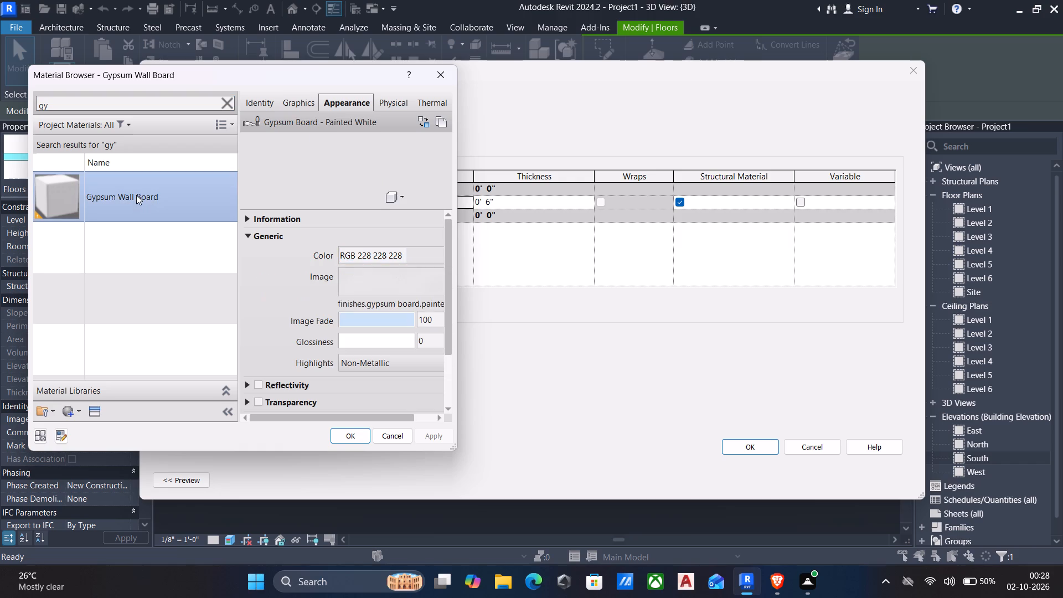
pyautogui.click(343, 439)
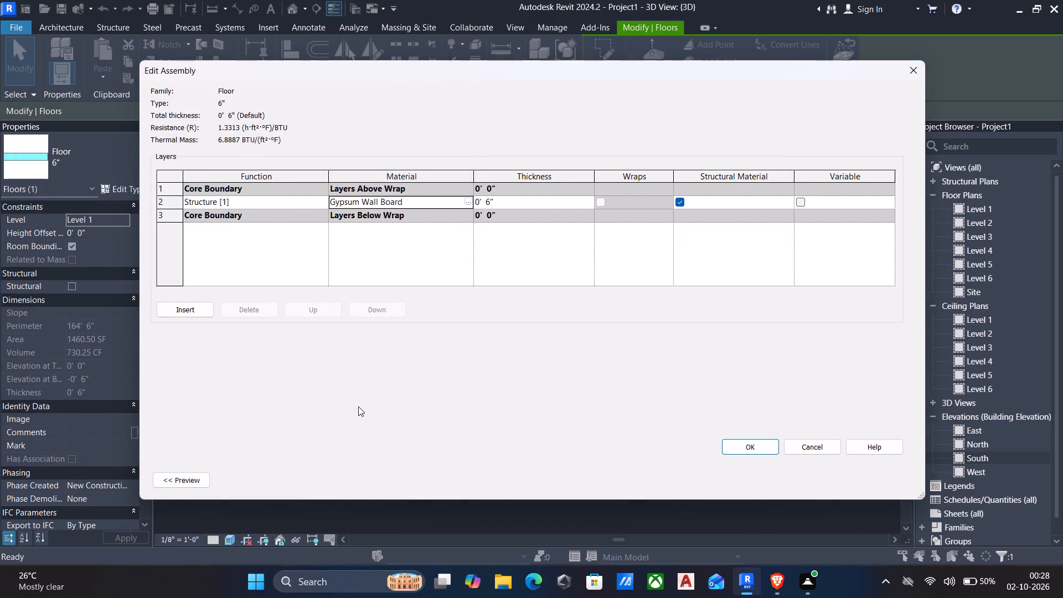
pyautogui.click(735, 446)
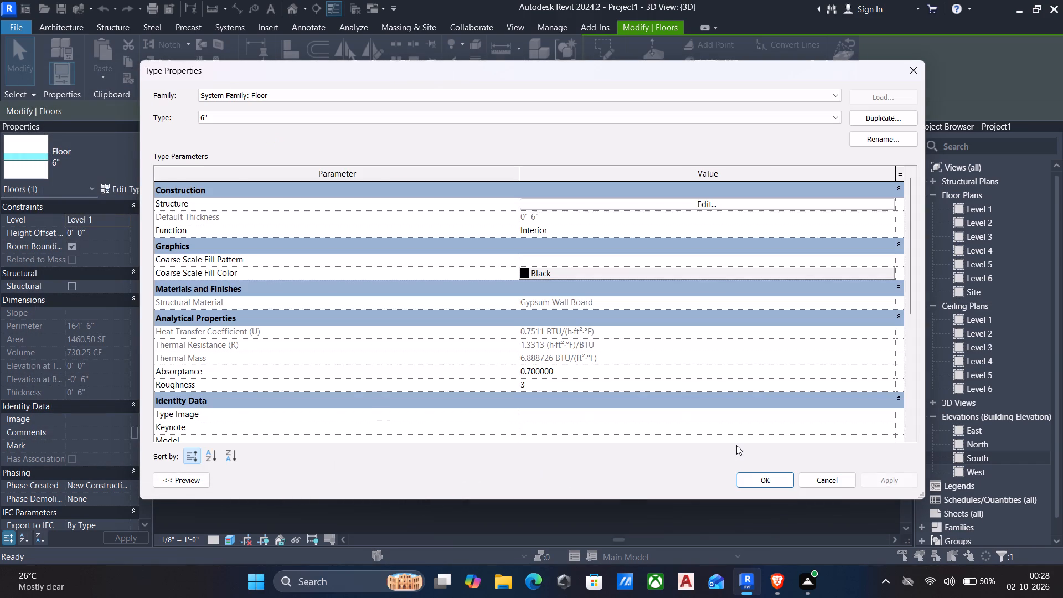
pyautogui.click(772, 477)
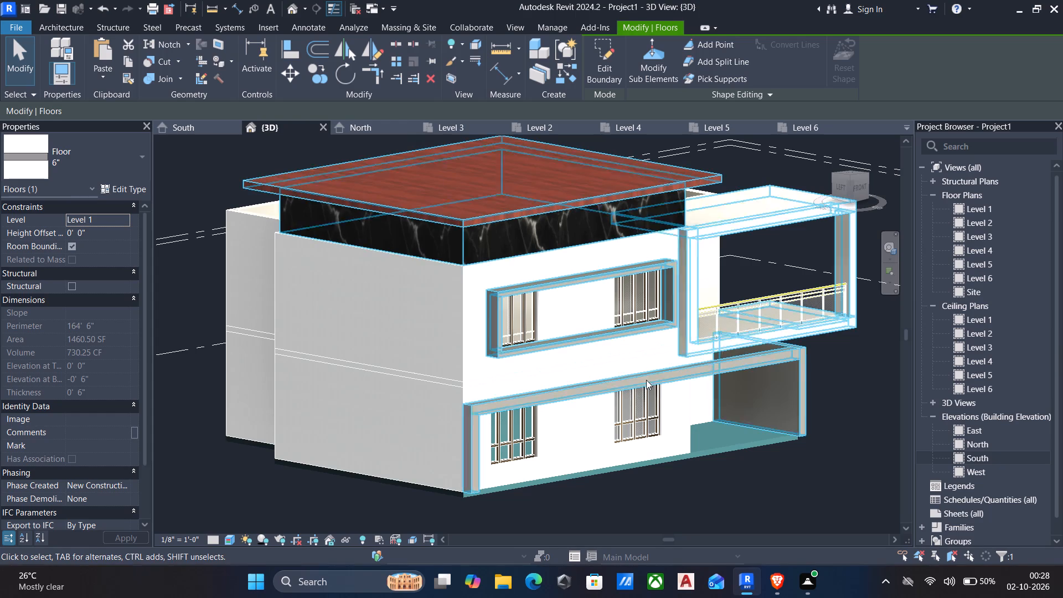
pyautogui.click(756, 486)
# Examine the ground floor slab at the porch up close and alongside the rest of the front facade.
pyautogui.scroll(4, 752, 456)
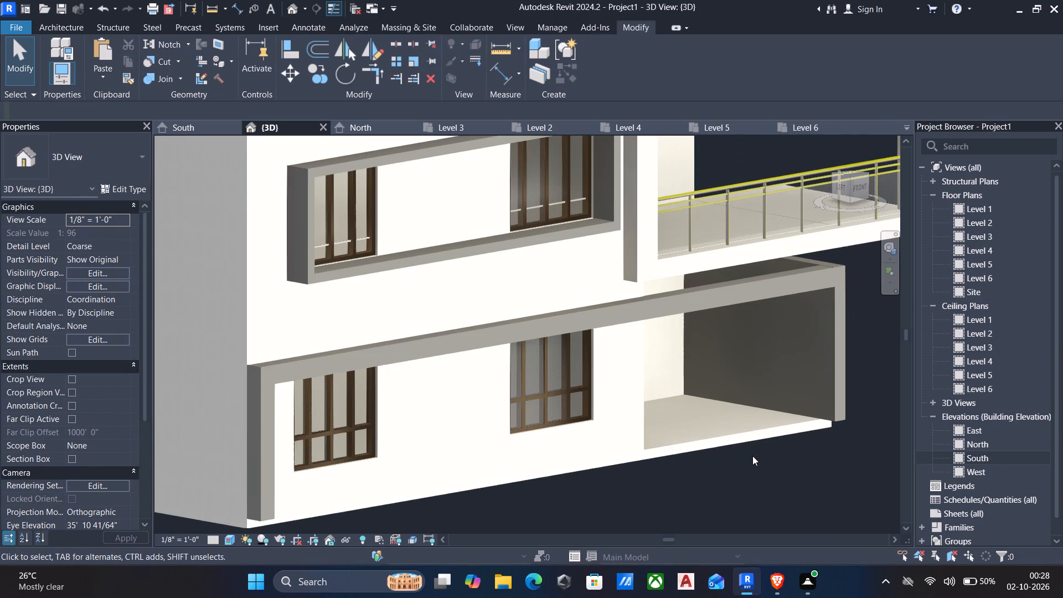
pyautogui.scroll(9, 683, 390)
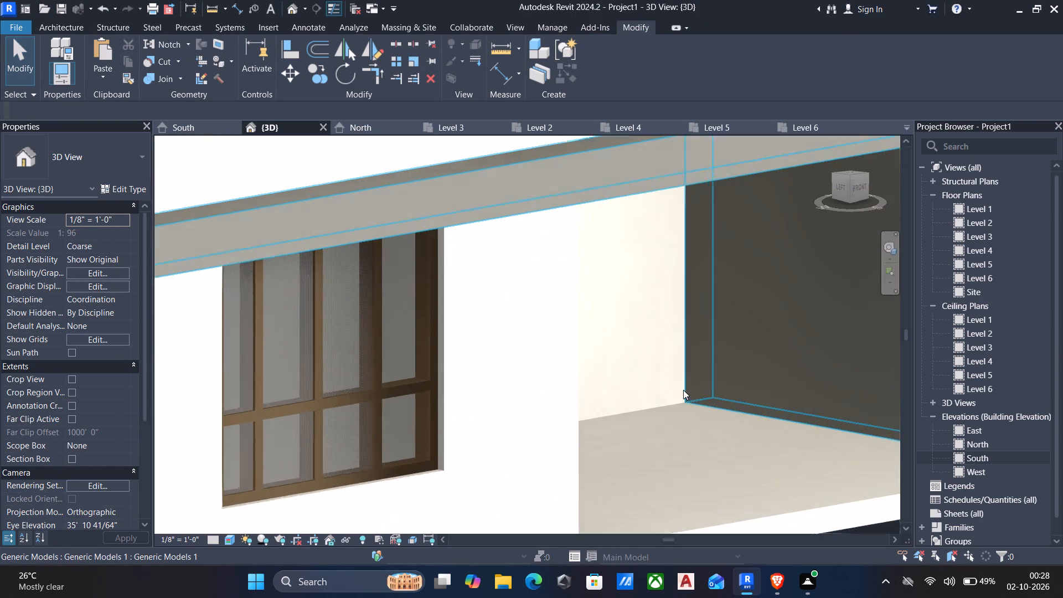
pyautogui.moveTo(679, 384); pyautogui.dragTo(669, 318, button='middle')
pyautogui.scroll(1, 669, 314)
pyautogui.scroll(-4, 669, 311)
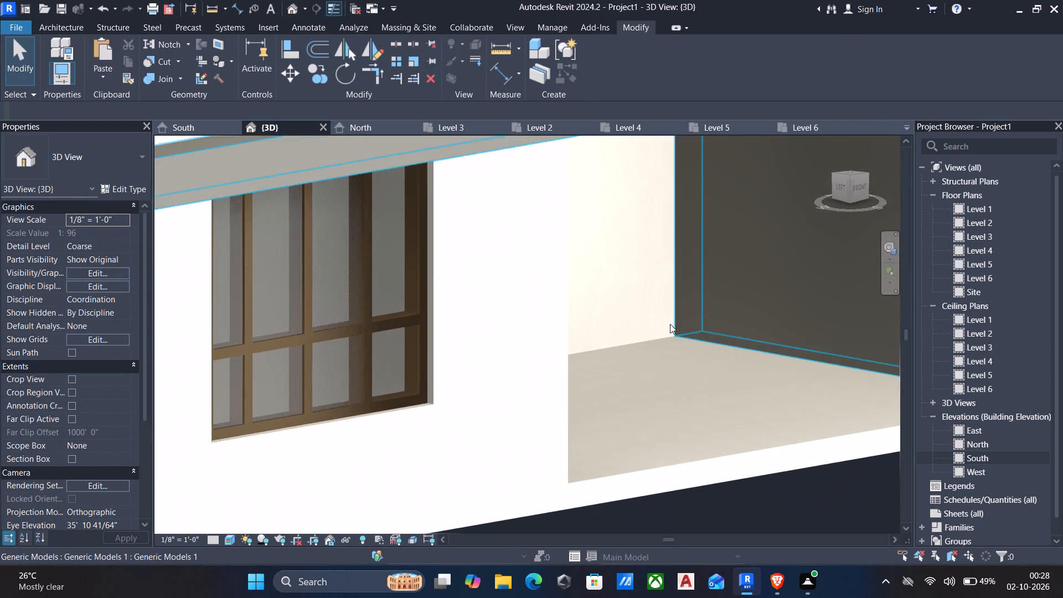
pyautogui.scroll(-10, 670, 324)
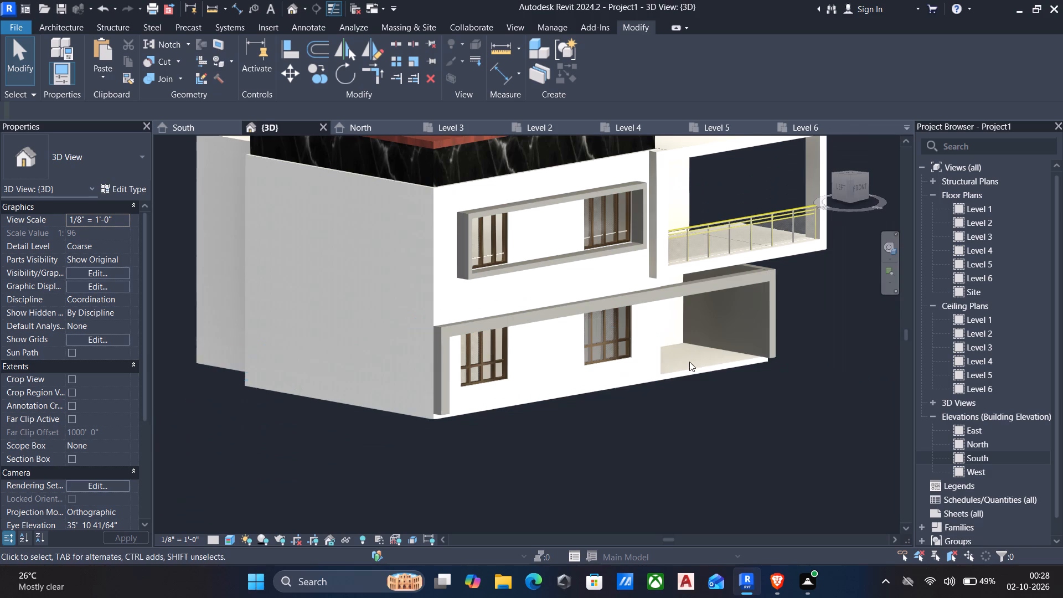
pyautogui.scroll(2, 707, 389)
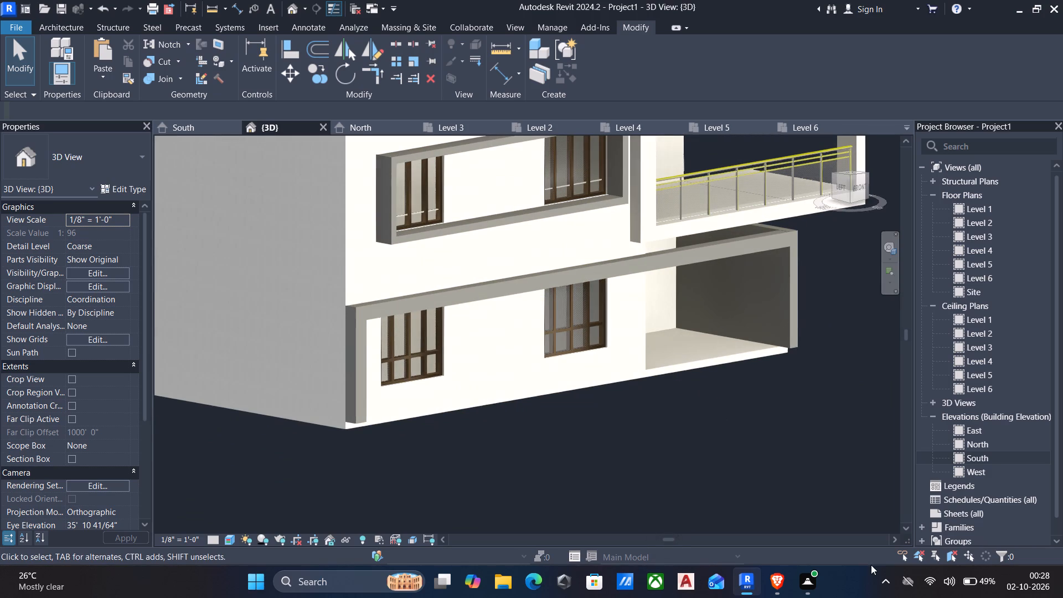
pyautogui.scroll(-1, 694, 449)
pyautogui.keyDown('ctrl'); pyautogui.moveTo(775, 410); pyautogui.dragTo(647, 439, button='middle'); pyautogui.keyUp('ctrl')
pyautogui.scroll(-3, 647, 439)
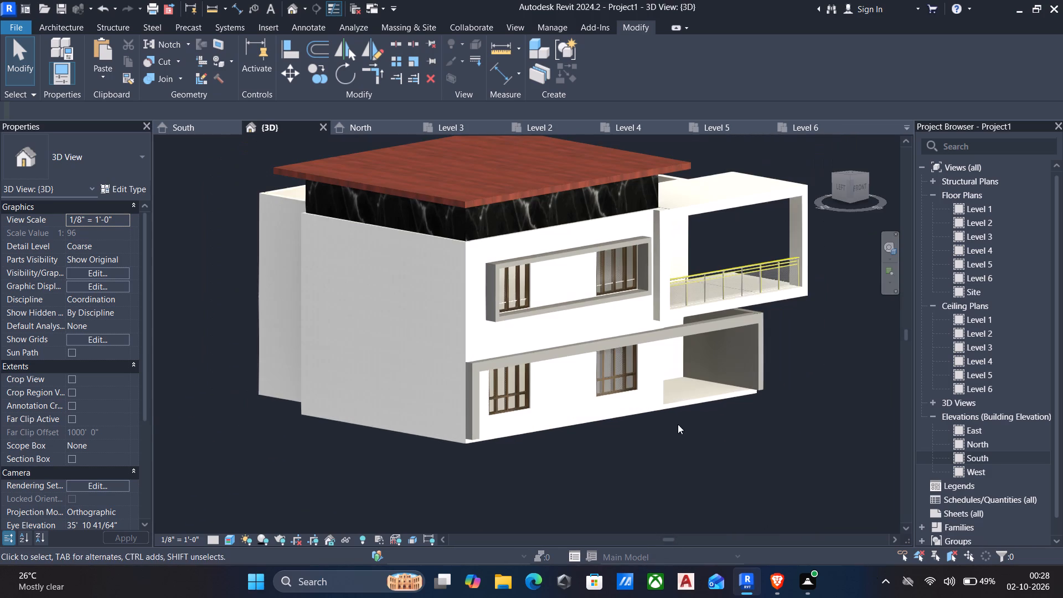
pyautogui.keyDown('ctrl'); pyautogui.moveTo(703, 420); pyautogui.dragTo(745, 420, button='middle'); pyautogui.keyUp('ctrl')
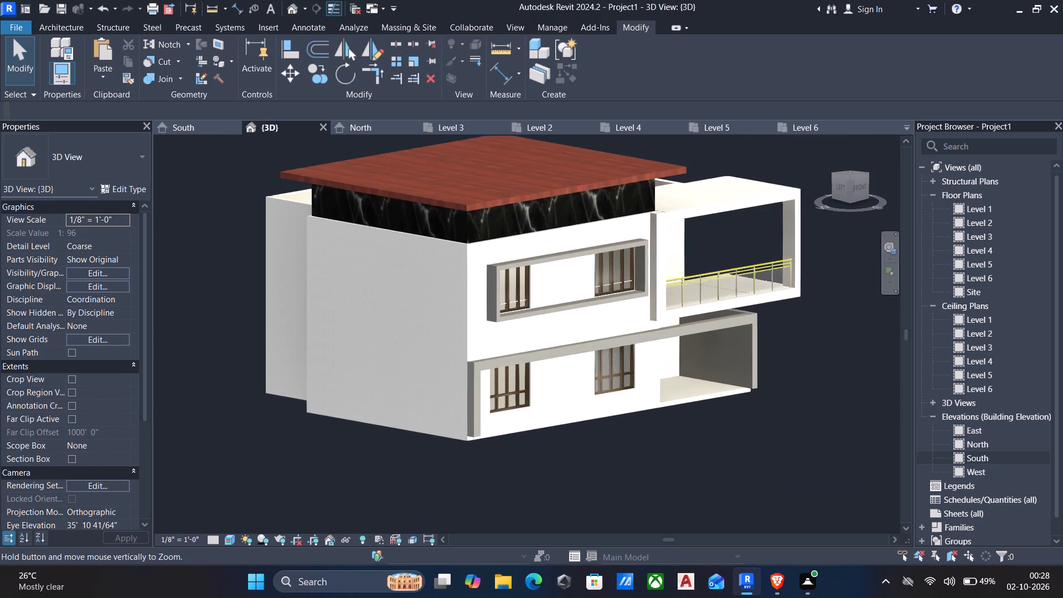
pyautogui.keyDown('ctrl'); pyautogui.moveTo(745, 420); pyautogui.dragTo(768, 434, button='middle'); pyautogui.keyUp('ctrl')
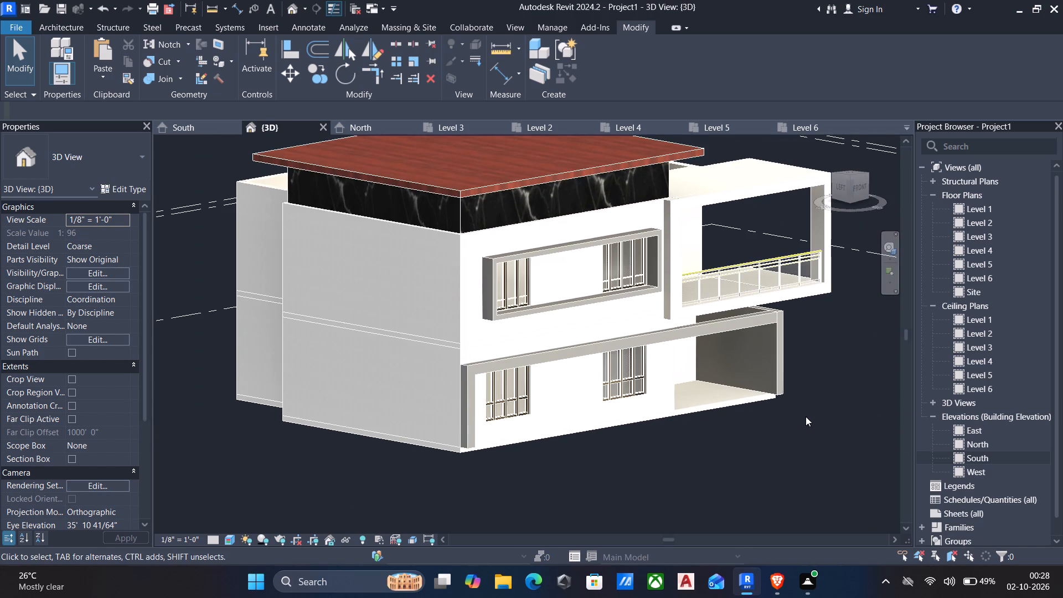
# Review the whole house from the balcony side and from its front-left corner, checking slabs, walls and roof.
pyautogui.keyDown('shift'); pyautogui.moveTo(818, 412); pyautogui.dragTo(524, 440, button='middle'); pyautogui.keyUp('shift')
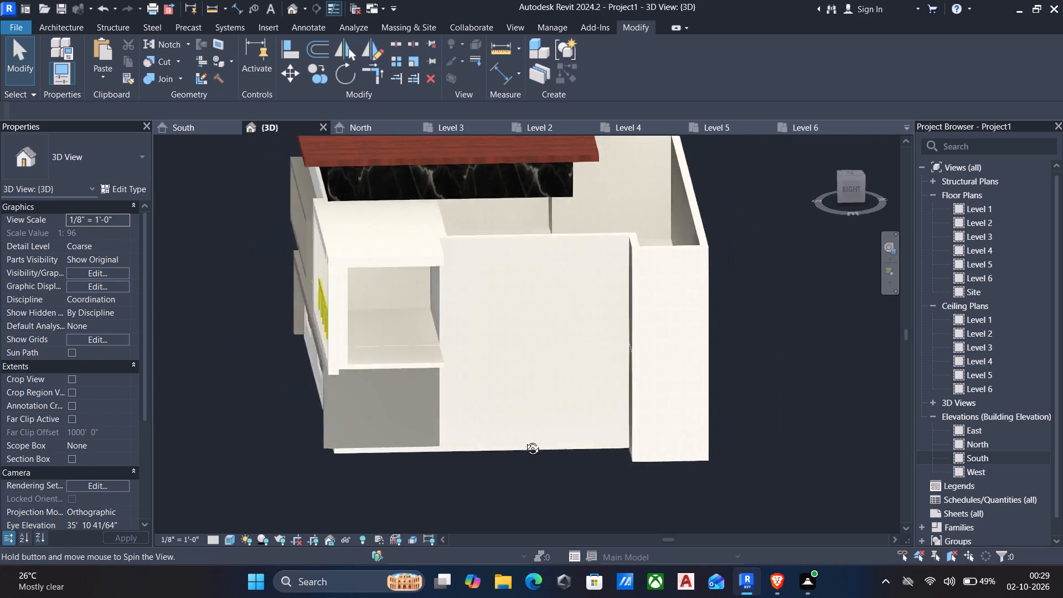
pyautogui.keyDown('shift'); pyautogui.moveTo(524, 440); pyautogui.dragTo(790, 388, button='middle'); pyautogui.keyUp('shift')
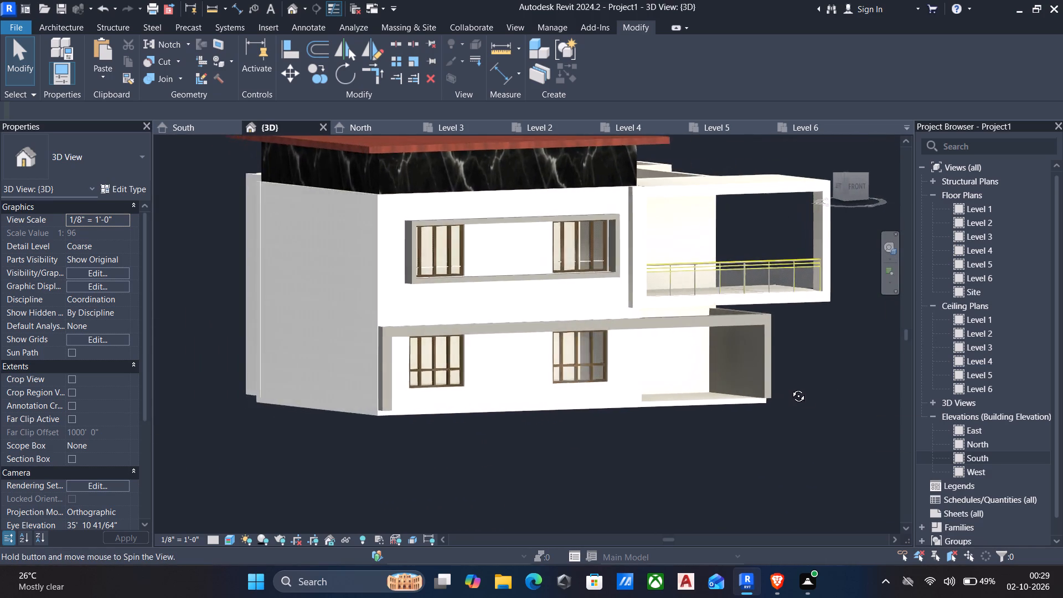
pyautogui.keyDown('shift'); pyautogui.moveTo(790, 388); pyautogui.dragTo(835, 411, button='middle'); pyautogui.keyUp('shift')
pyautogui.scroll(1, 810, 390)
pyautogui.moveTo(809, 390); pyautogui.dragTo(778, 398, button='middle')
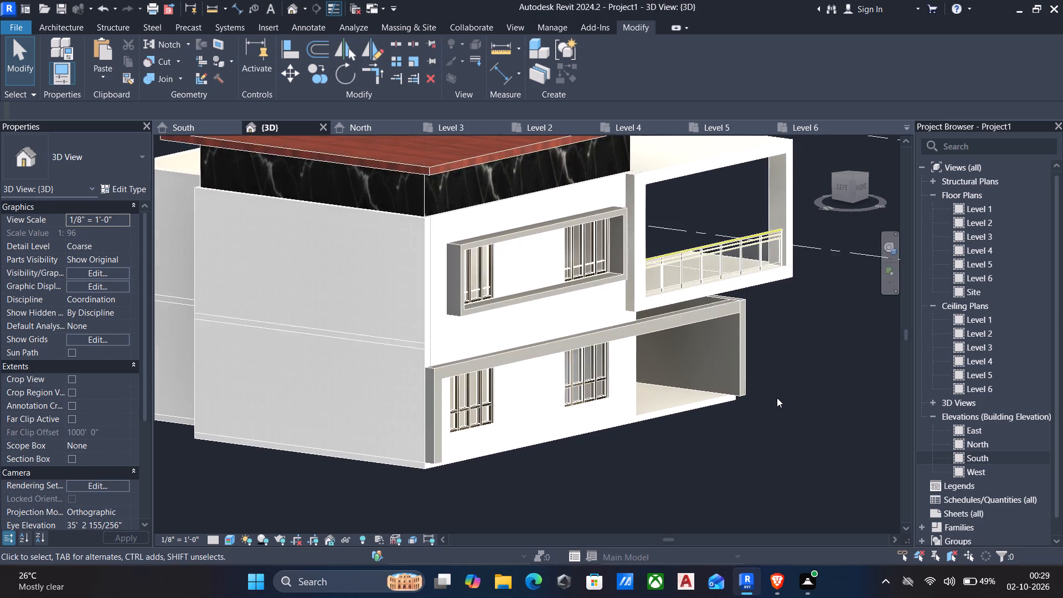
pyautogui.scroll(-2, 776, 398)
pyautogui.keyDown('shift'); pyautogui.moveTo(778, 407); pyautogui.dragTo(756, 395, button='middle'); pyautogui.keyUp('shift')
pyautogui.scroll(-1, 768, 408)
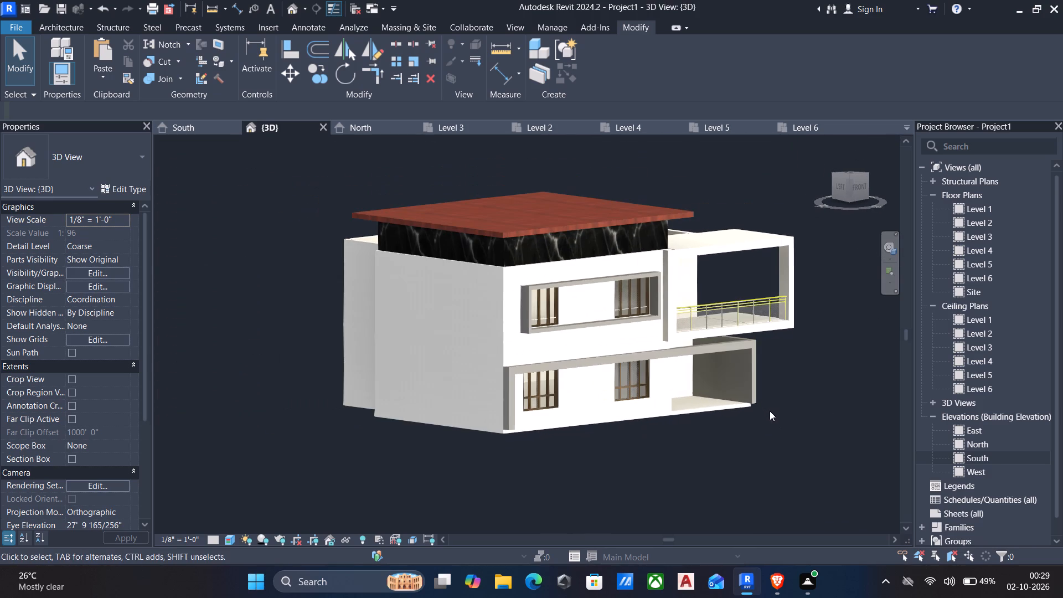
pyautogui.moveTo(771, 418); pyautogui.dragTo(749, 428, button='middle')
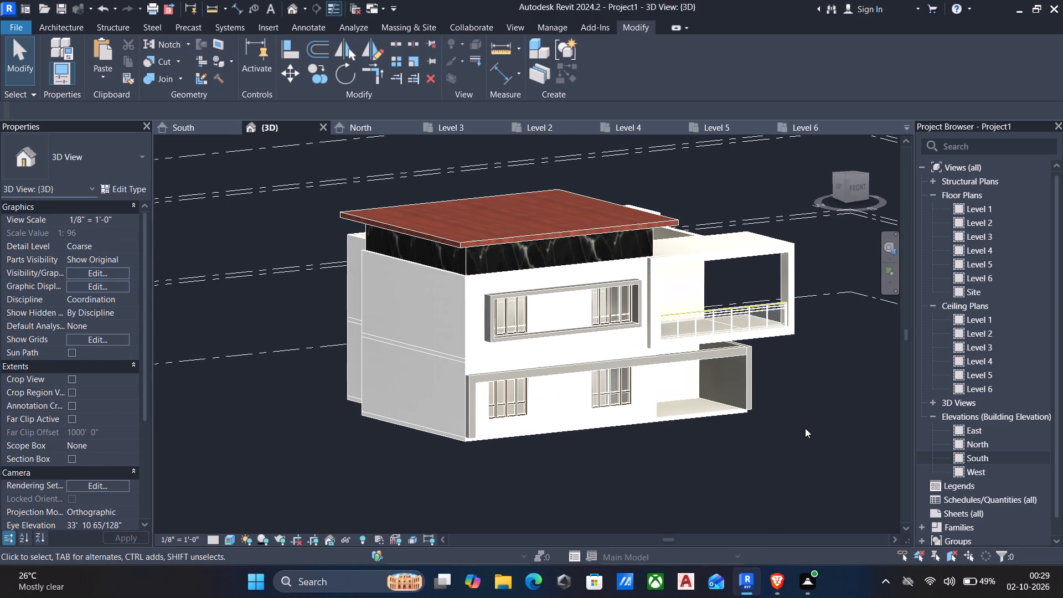
pyautogui.scroll(1, 726, 428)
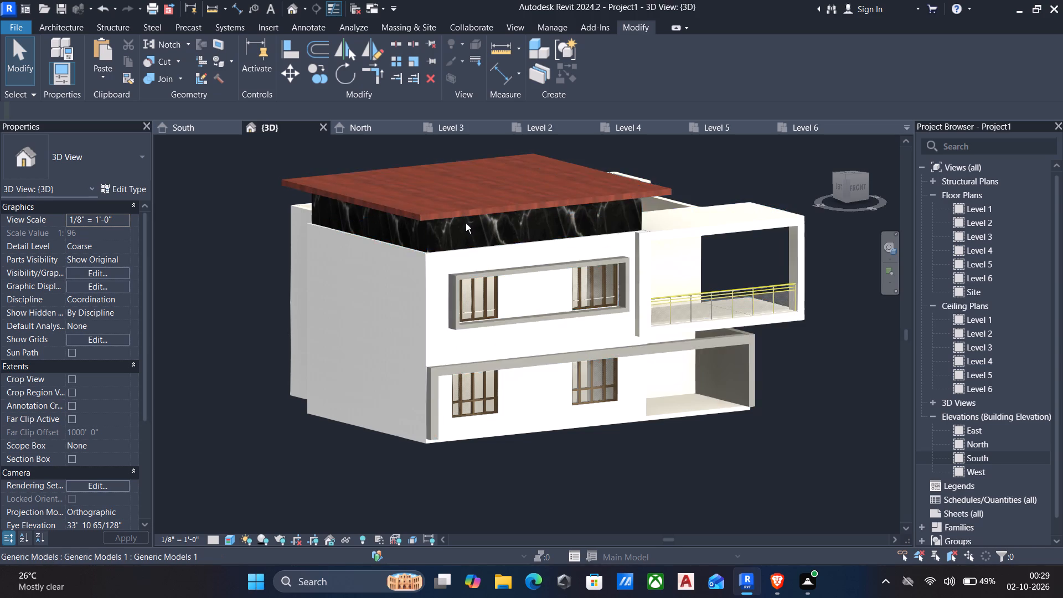
# Open the in-place generic model containing the roof slab and marble band for editing, viewing the house from below.
pyautogui.keyDown('shift'); pyautogui.moveTo(466, 223); pyautogui.dragTo(381, 127, button='middle'); pyautogui.keyUp('shift')
pyautogui.scroll(-2, 385, 148)
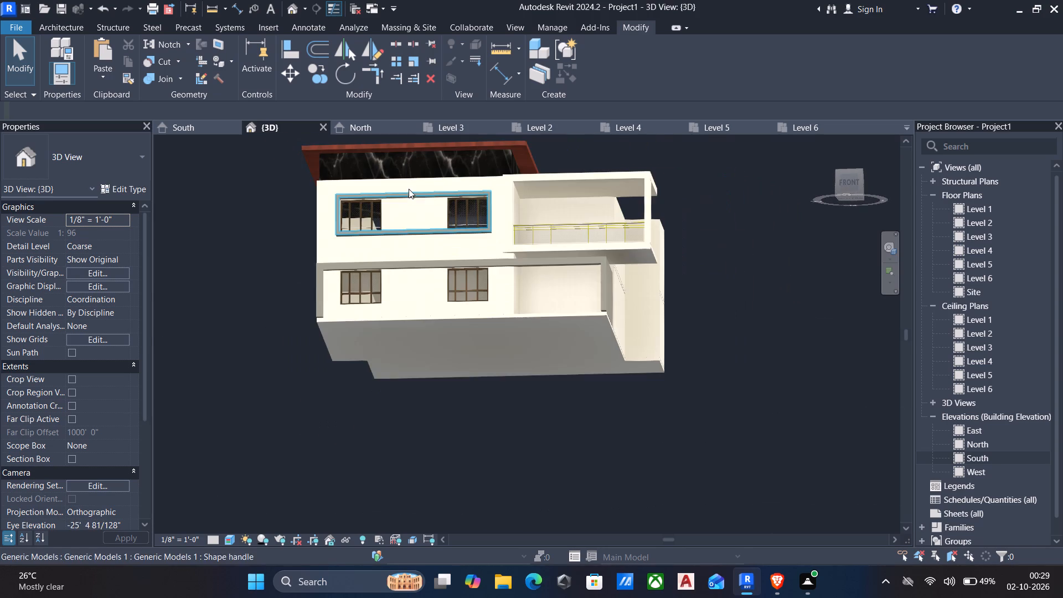
pyautogui.moveTo(409, 189); pyautogui.dragTo(424, 226, button='middle')
pyautogui.scroll(4, 427, 171)
pyautogui.keyDown('shift'); pyautogui.moveTo(443, 198); pyautogui.dragTo(445, 163, button='middle'); pyautogui.keyUp('shift')
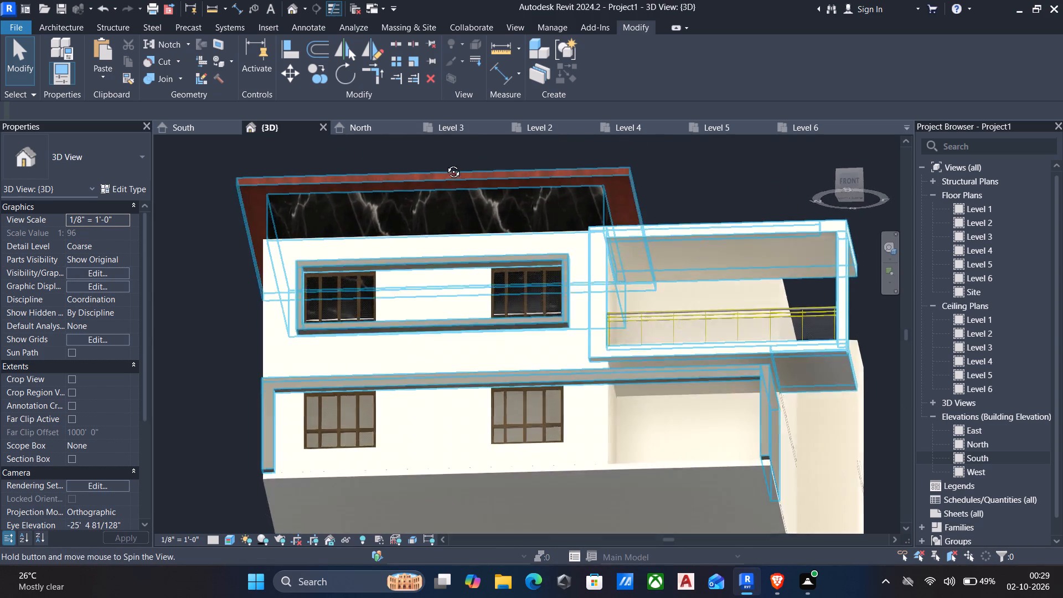
pyautogui.keyDown('shift'); pyautogui.moveTo(445, 163); pyautogui.dragTo(445, 174, button='middle'); pyautogui.keyUp('shift')
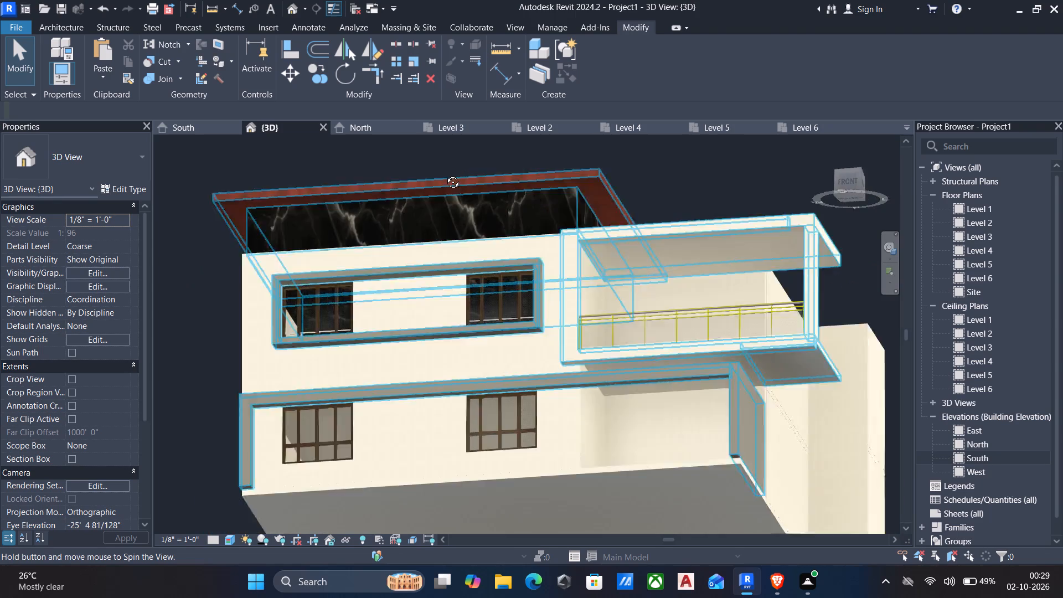
pyautogui.keyDown('shift'); pyautogui.moveTo(445, 174); pyautogui.dragTo(469, 140, button='middle'); pyautogui.keyUp('shift')
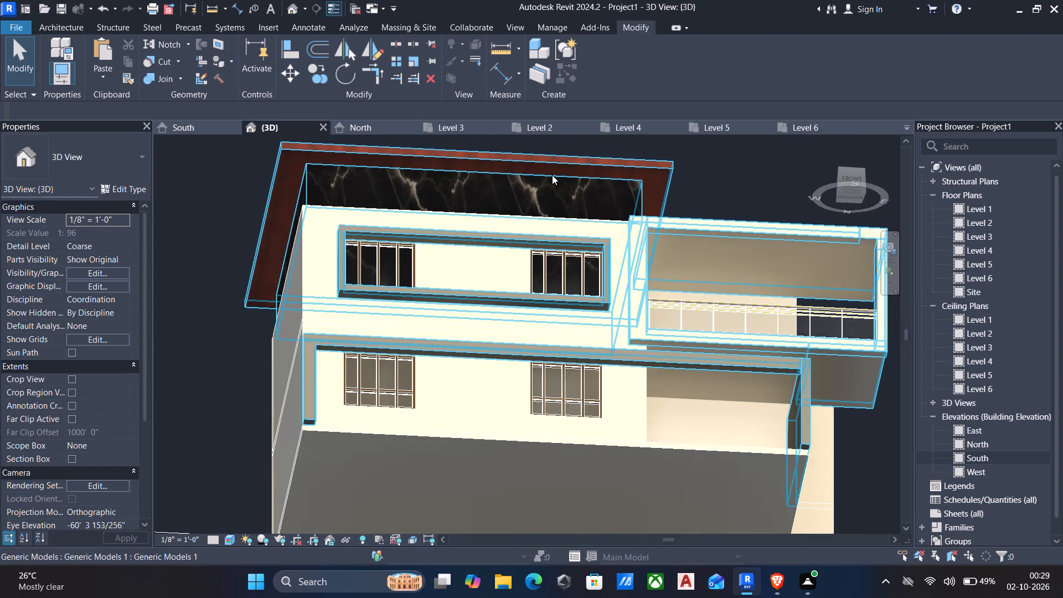
pyautogui.click(591, 166)
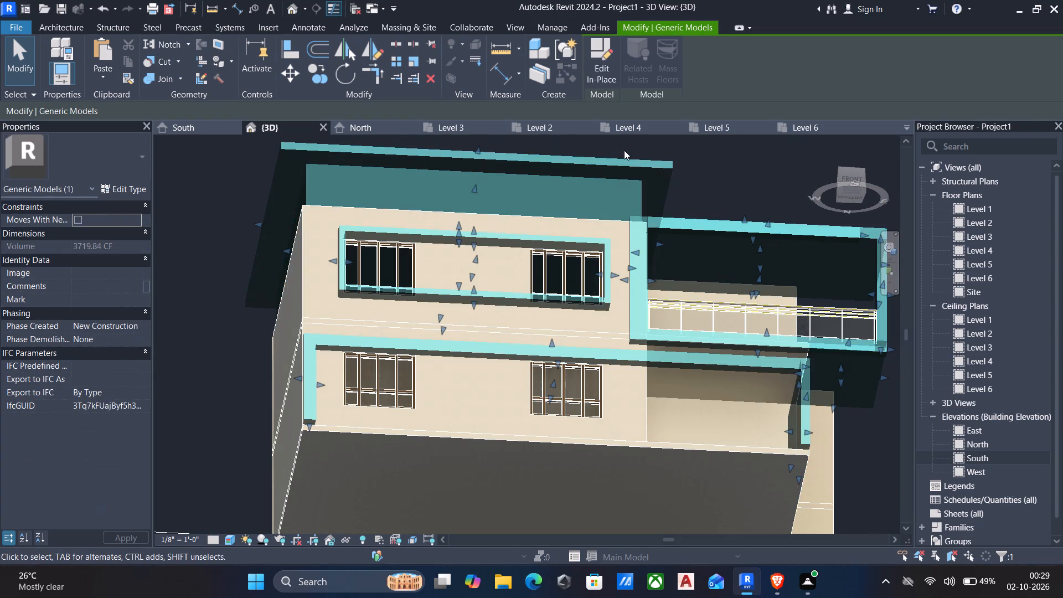
pyautogui.click(599, 65)
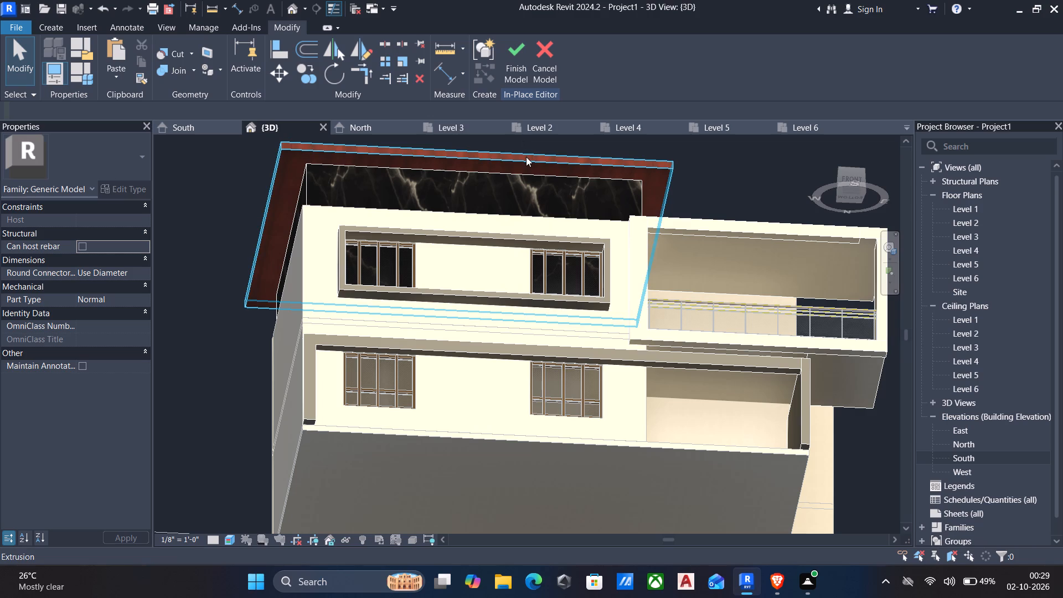
# Start a void extrusion in the in-place model with its work plane set on the wooden roof slab's underside.
pyautogui.click(525, 160)
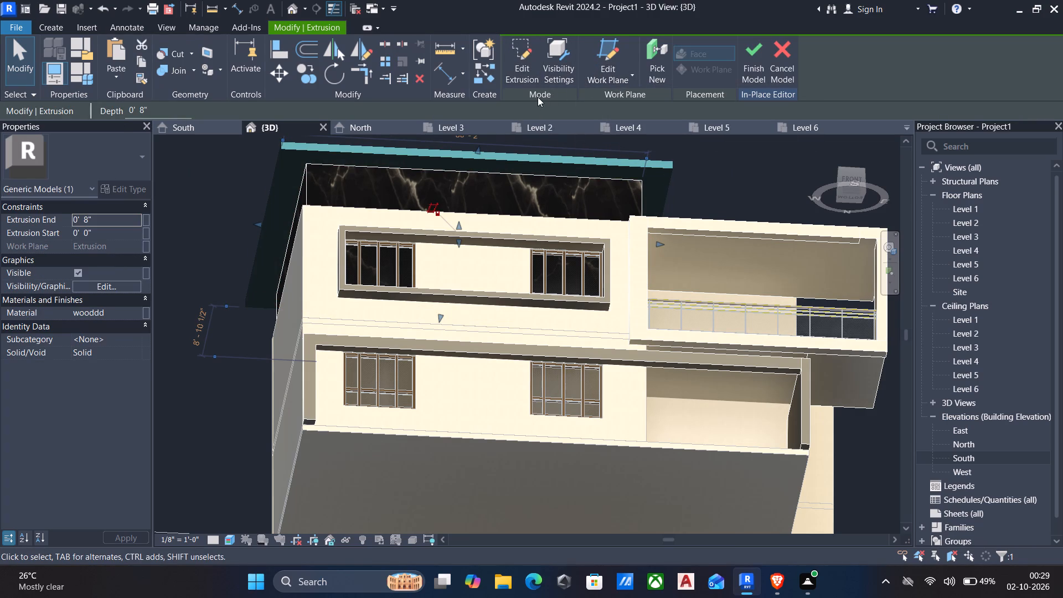
pyautogui.moveTo(566, 181); pyautogui.dragTo(565, 250, button='middle')
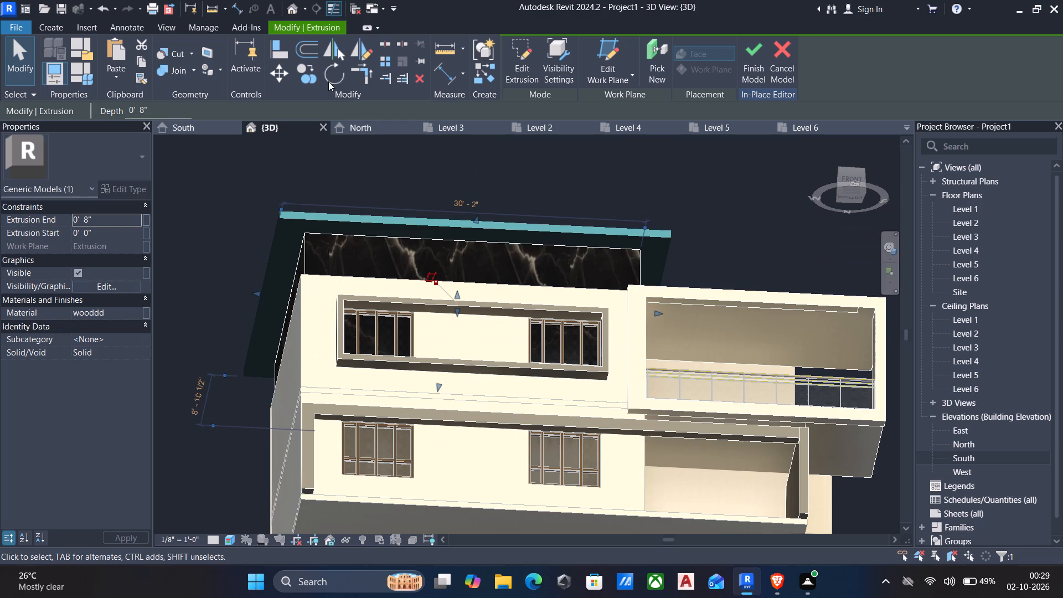
pyautogui.click(46, 26)
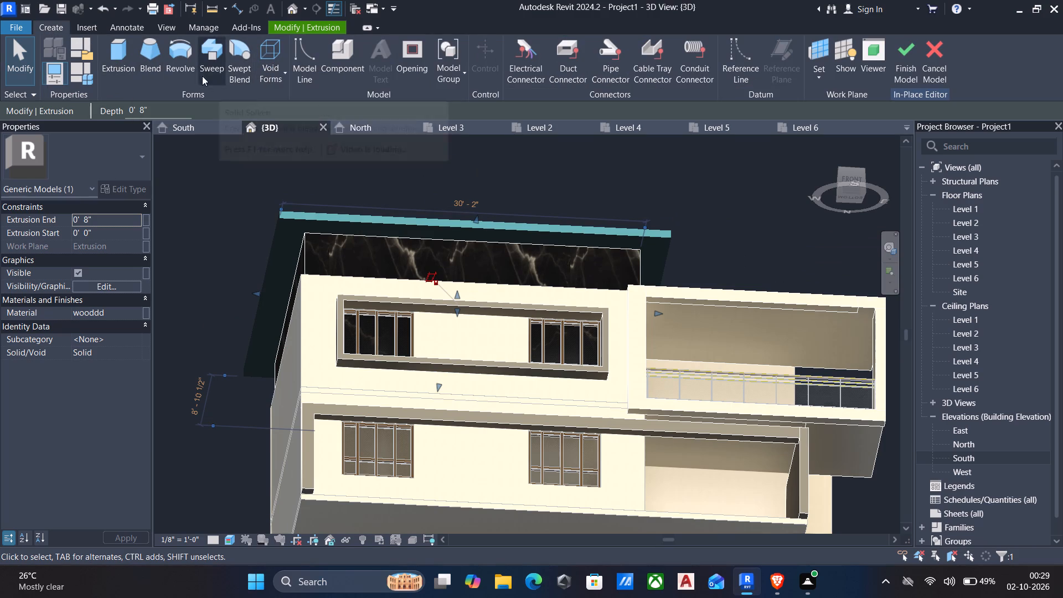
pyautogui.click(270, 47)
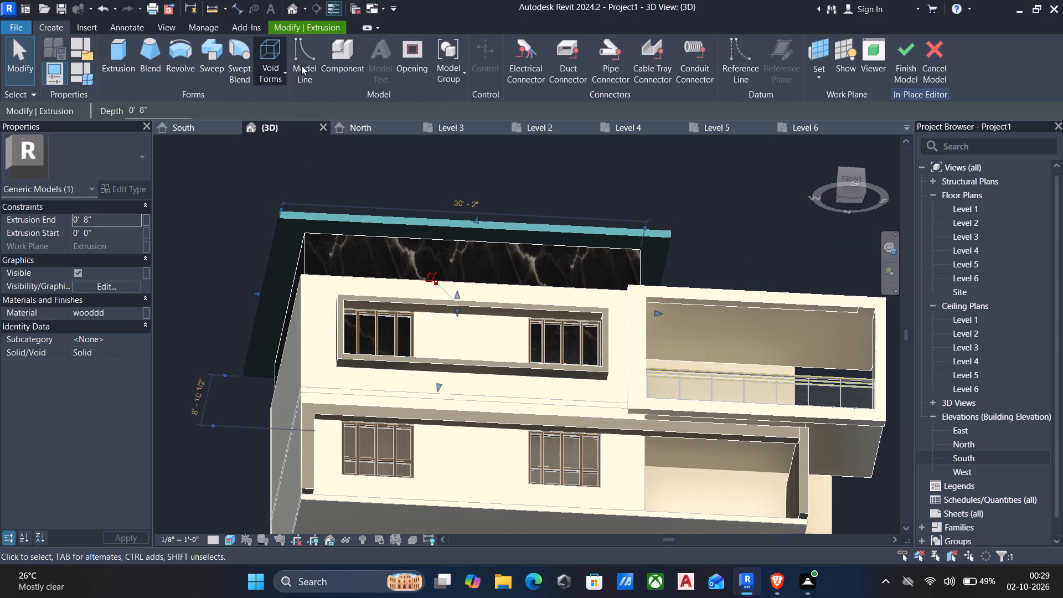
pyautogui.click(308, 101)
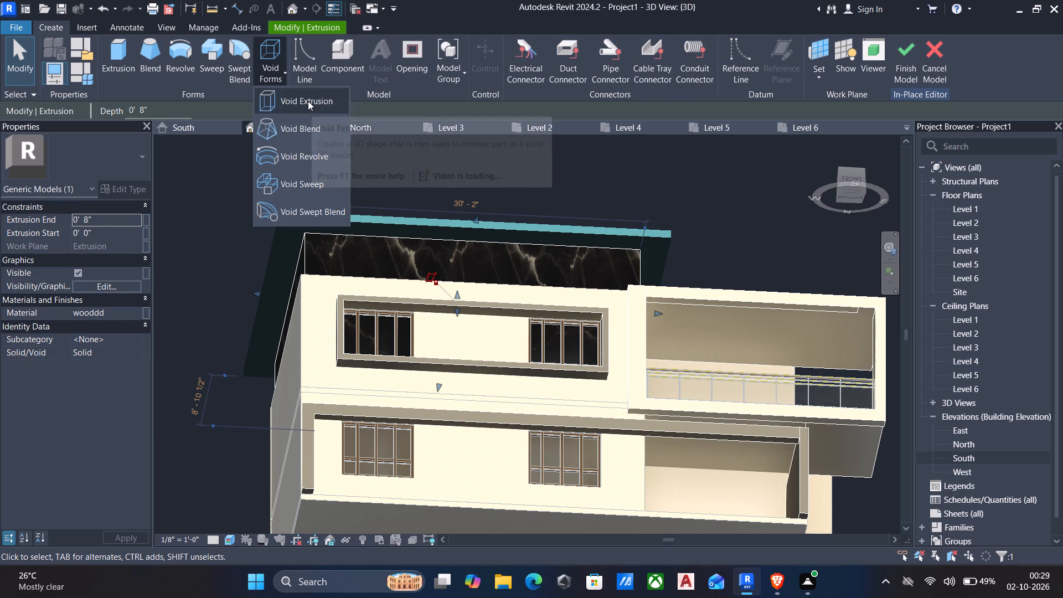
pyautogui.click(635, 80)
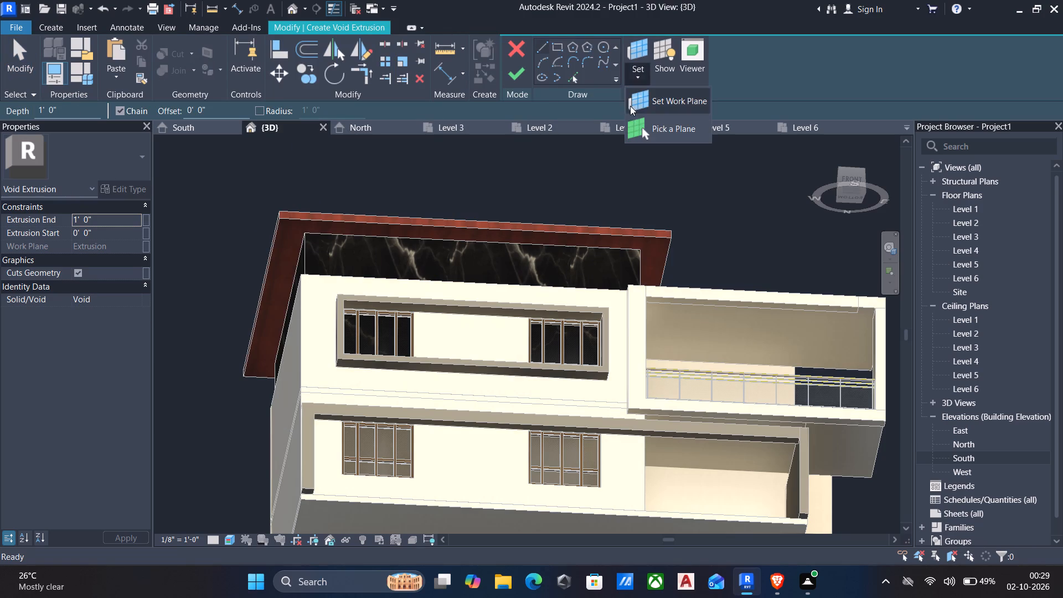
pyautogui.click(653, 130)
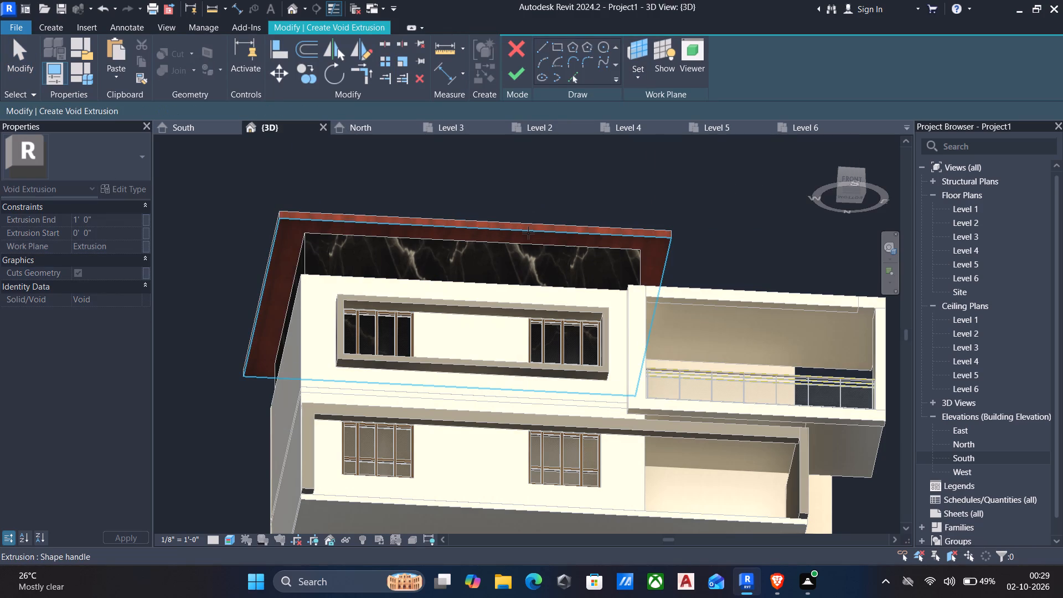
pyautogui.click(528, 233)
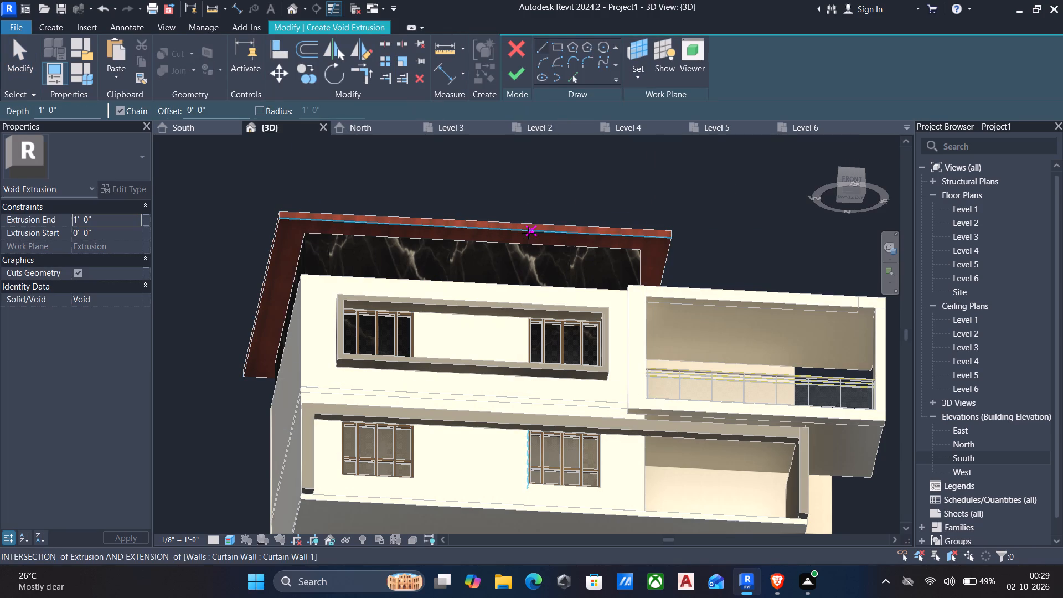
# Sketch the void's rectangle between diagonally opposite corners of the roof slab's underside, offset 6" inward from its edges.
pyautogui.click(557, 47)
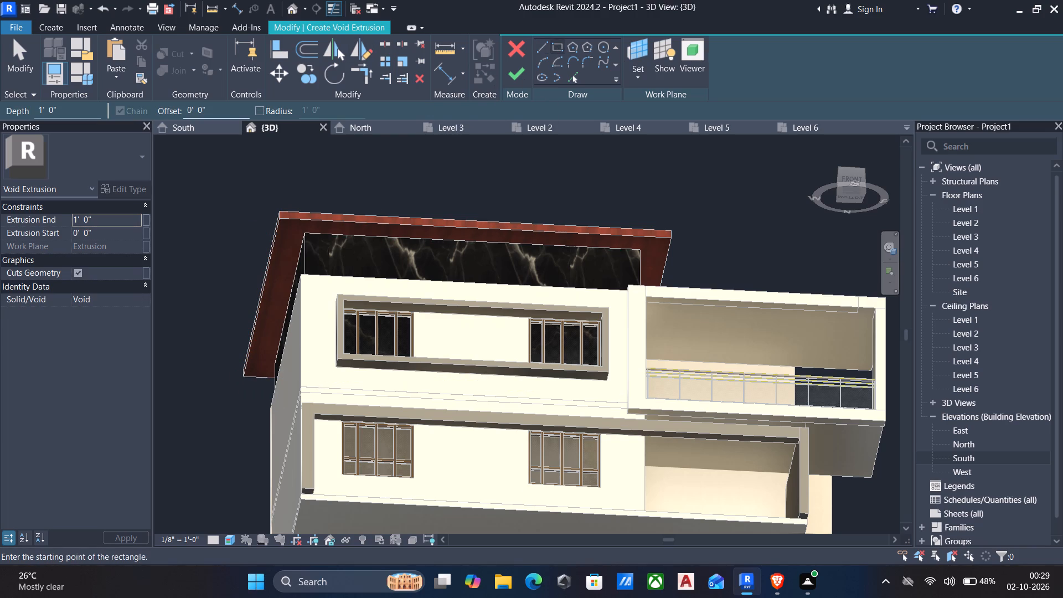
pyautogui.moveTo(233, 112); pyautogui.dragTo(84, 105)
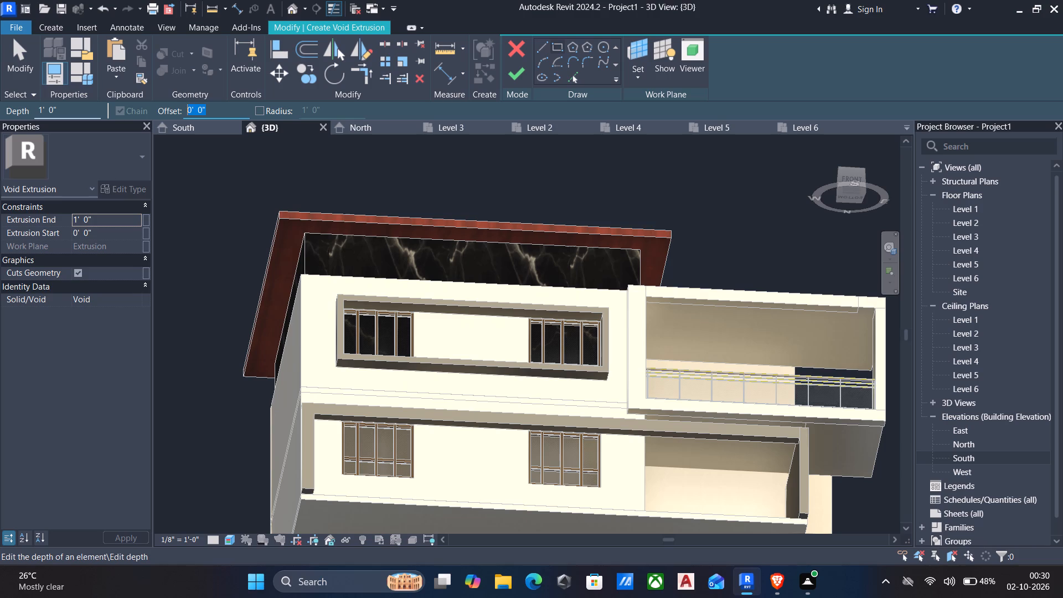
pyautogui.press('4')
pyautogui.hotkey('shift', '"')
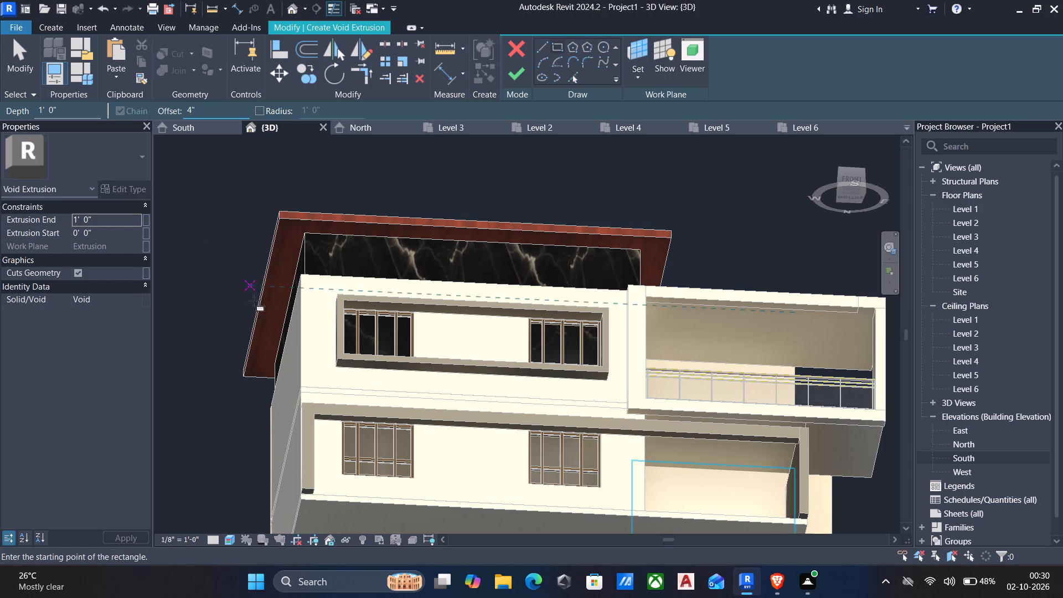
pyautogui.click(247, 375)
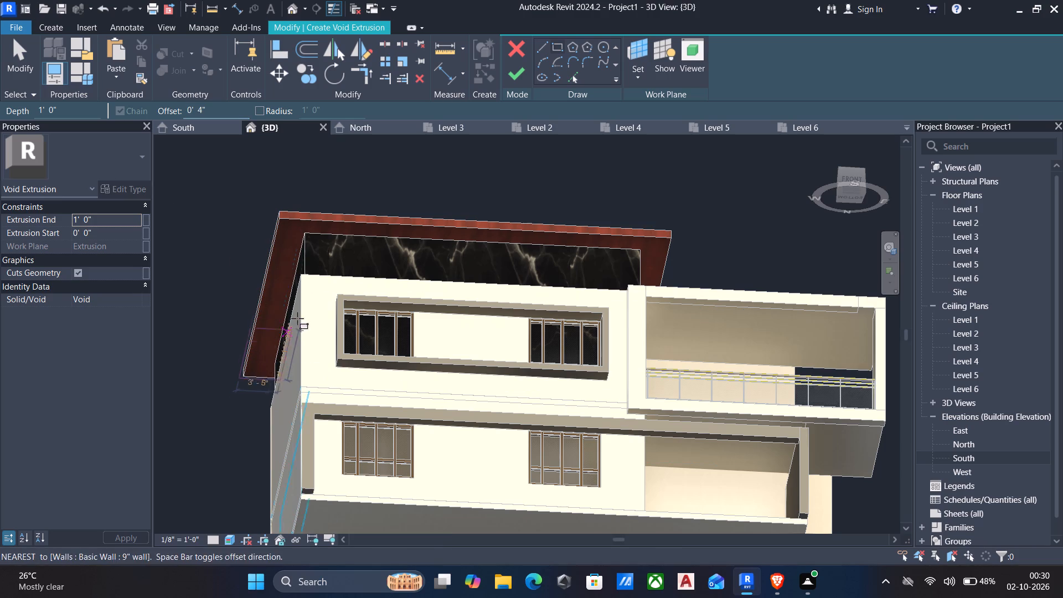
pyautogui.press('space')
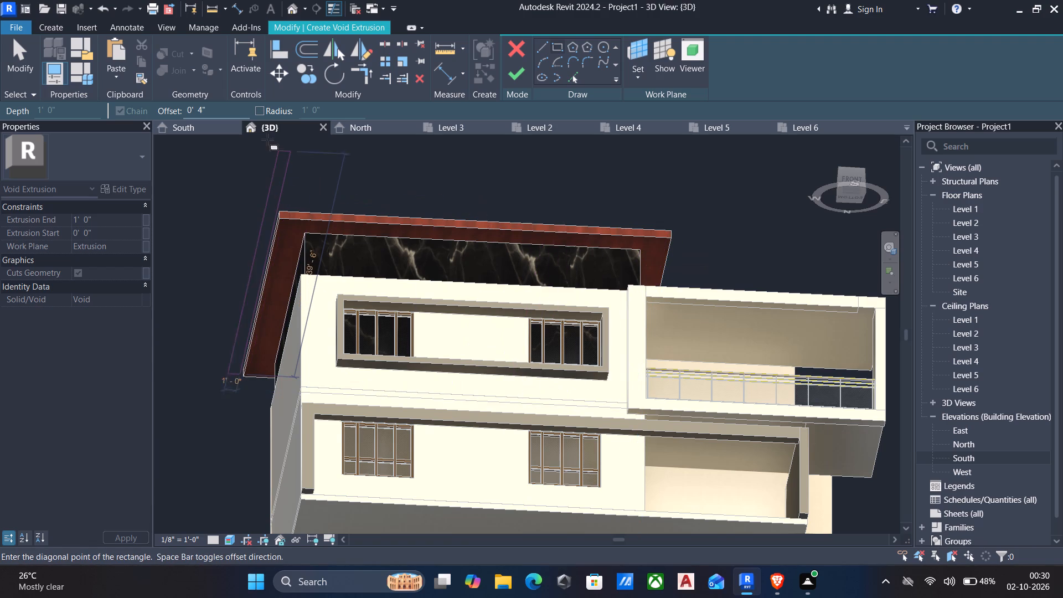
pyautogui.moveTo(234, 110); pyautogui.dragTo(60, 96)
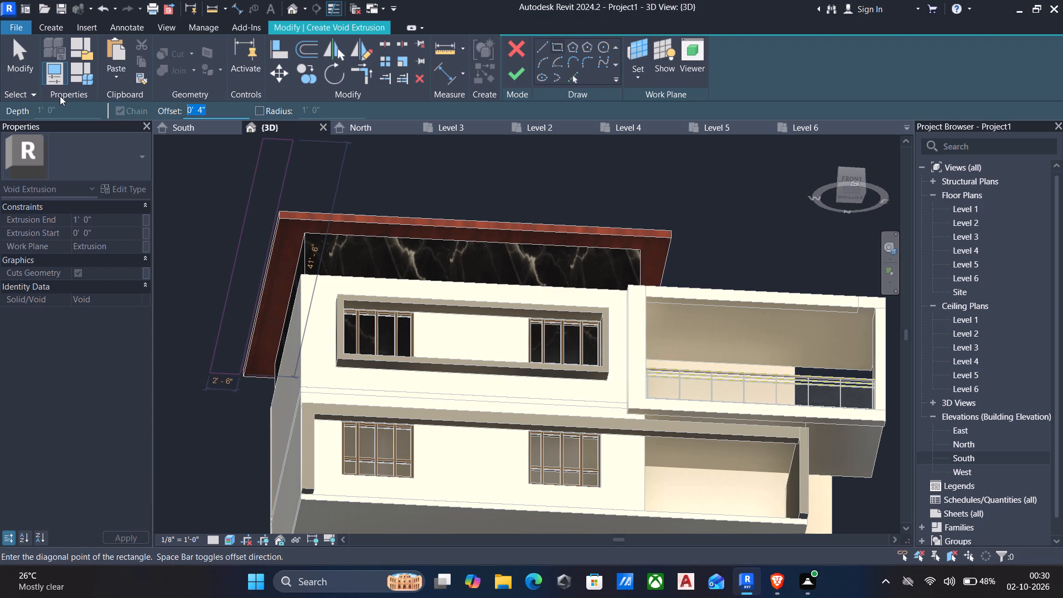
pyautogui.press('6')
pyautogui.hotkey('shift', '"')
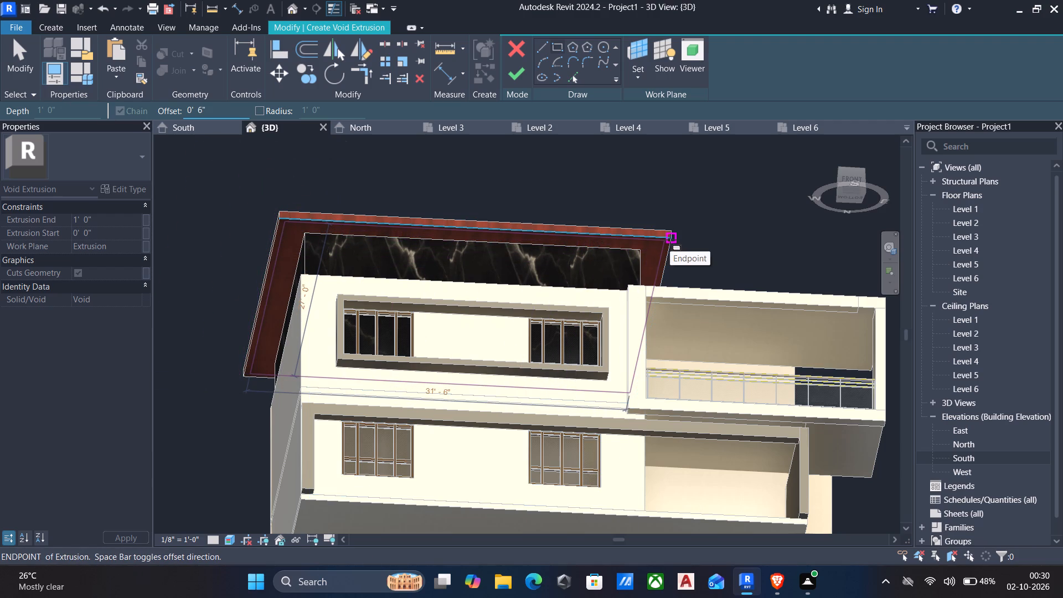
pyautogui.scroll(3, 670, 240)
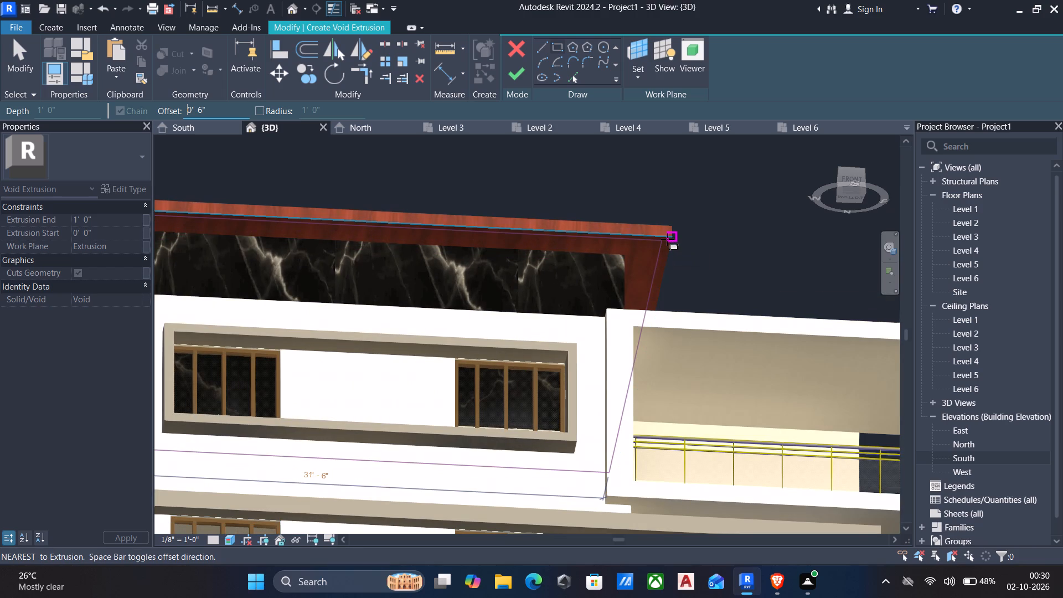
pyautogui.scroll(7, 667, 239)
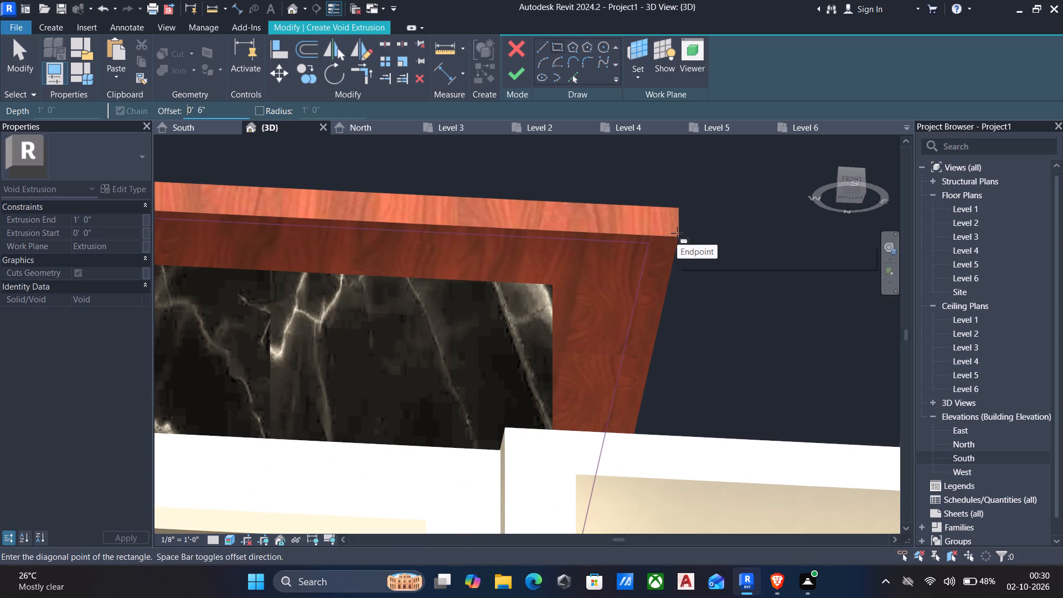
pyautogui.click(677, 233)
pyautogui.scroll(-5, 674, 236)
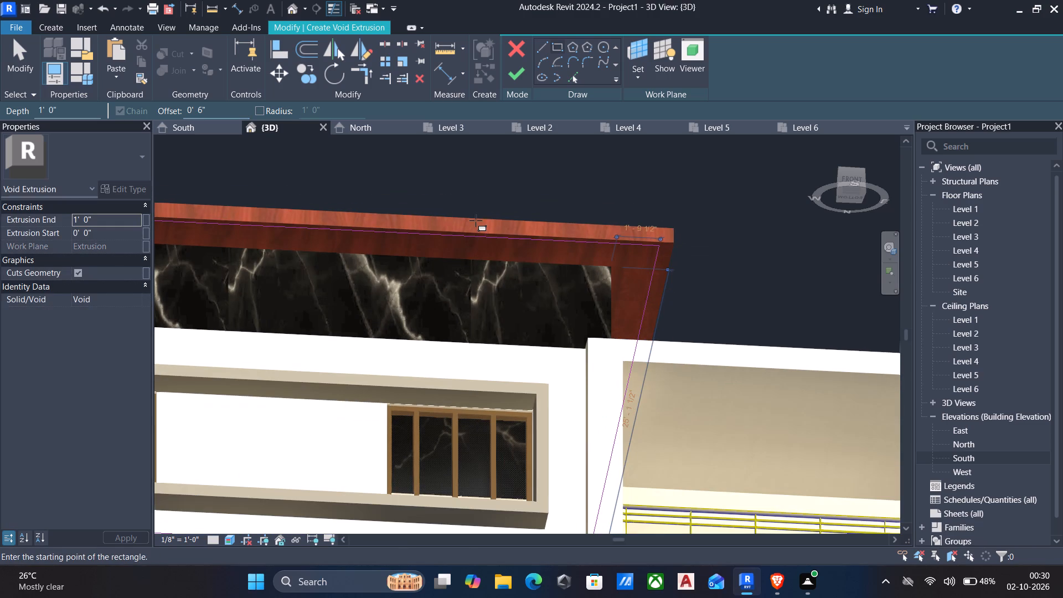
pyautogui.press('Escape')
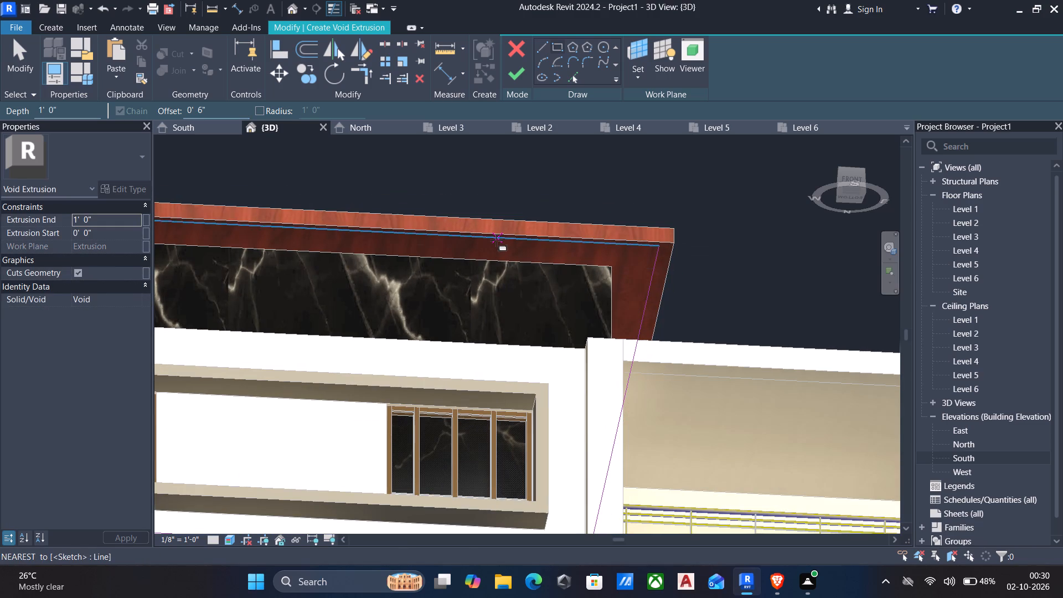
pyautogui.press('Escape')
# Nudge the front line of the void rectangle two increments inward, away from the roof slab's front edge.
pyautogui.click(486, 238)
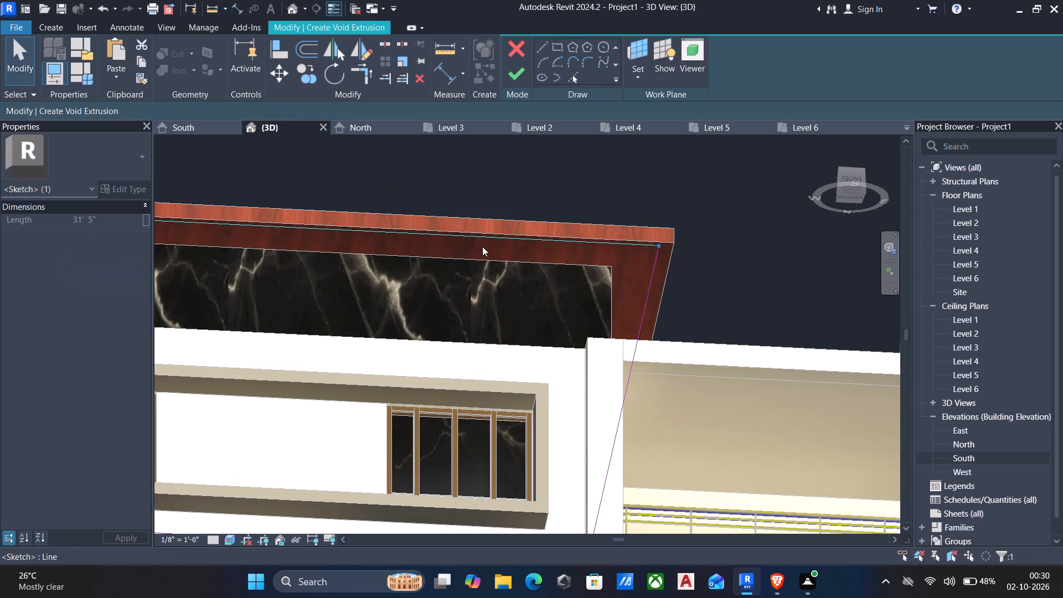
pyautogui.press('Down')
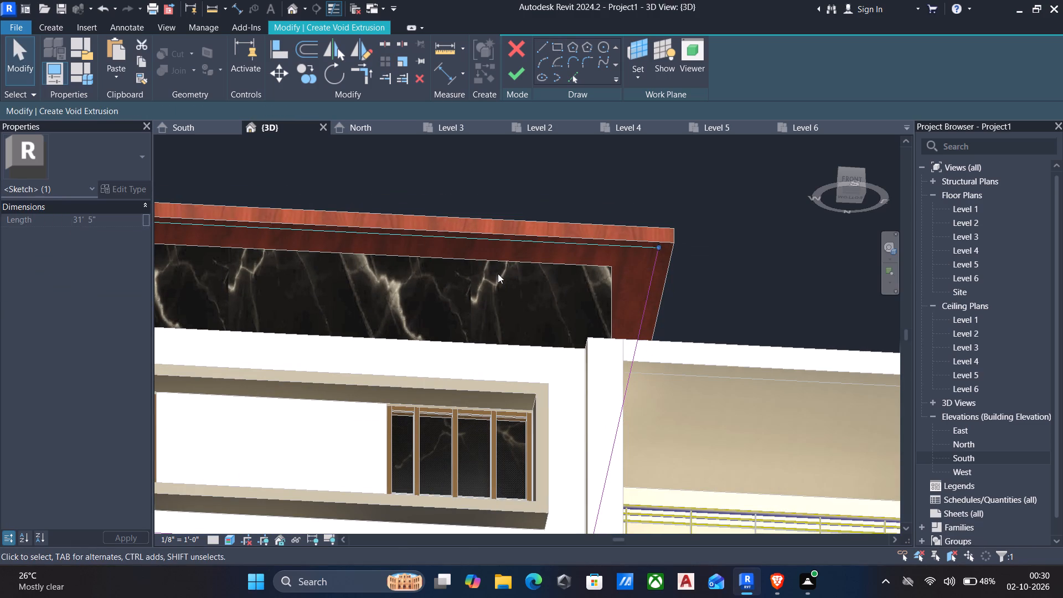
pyautogui.press('Down')
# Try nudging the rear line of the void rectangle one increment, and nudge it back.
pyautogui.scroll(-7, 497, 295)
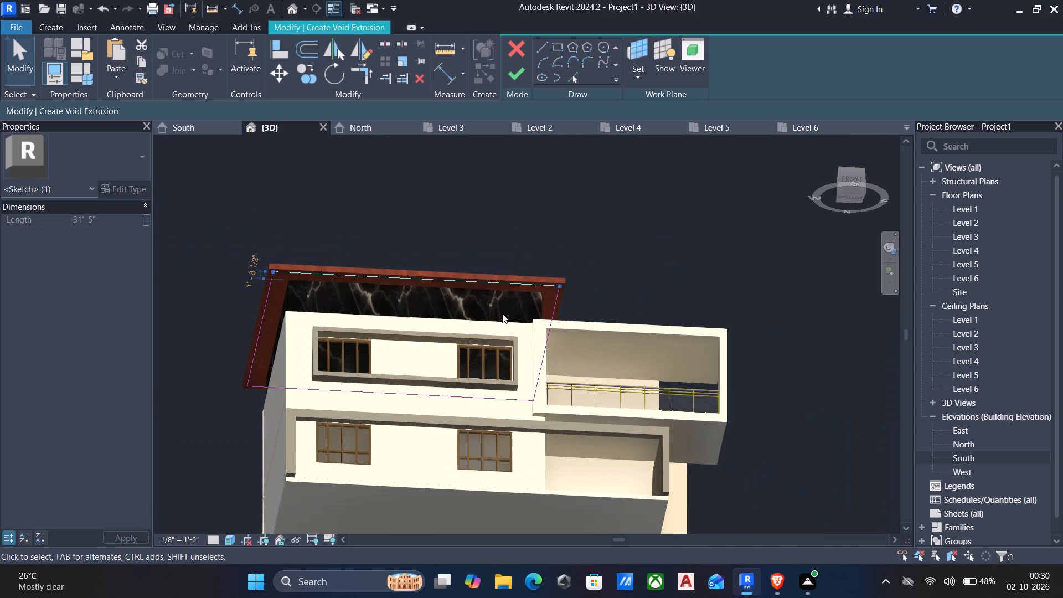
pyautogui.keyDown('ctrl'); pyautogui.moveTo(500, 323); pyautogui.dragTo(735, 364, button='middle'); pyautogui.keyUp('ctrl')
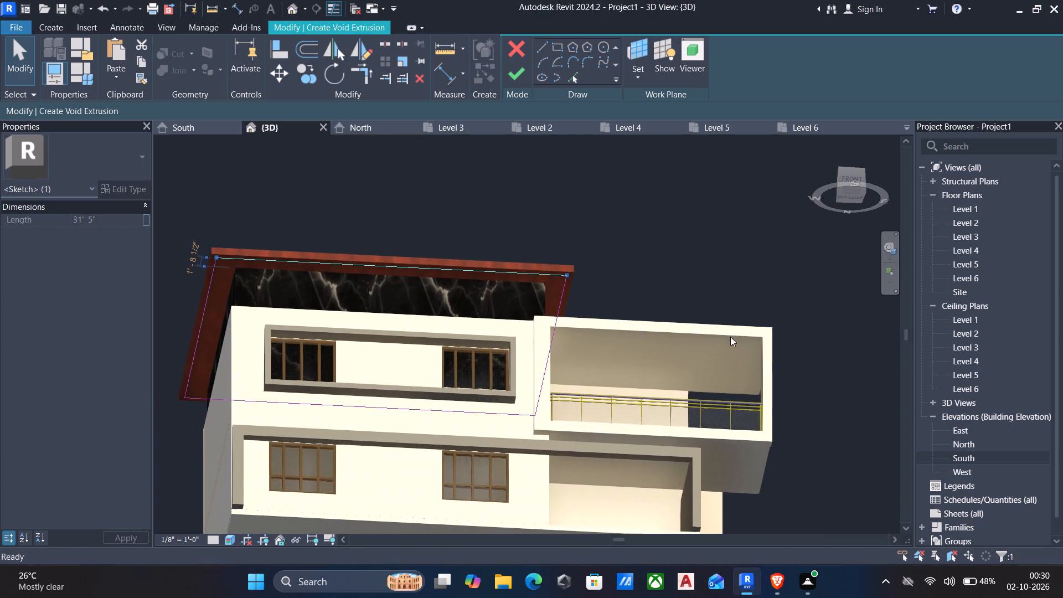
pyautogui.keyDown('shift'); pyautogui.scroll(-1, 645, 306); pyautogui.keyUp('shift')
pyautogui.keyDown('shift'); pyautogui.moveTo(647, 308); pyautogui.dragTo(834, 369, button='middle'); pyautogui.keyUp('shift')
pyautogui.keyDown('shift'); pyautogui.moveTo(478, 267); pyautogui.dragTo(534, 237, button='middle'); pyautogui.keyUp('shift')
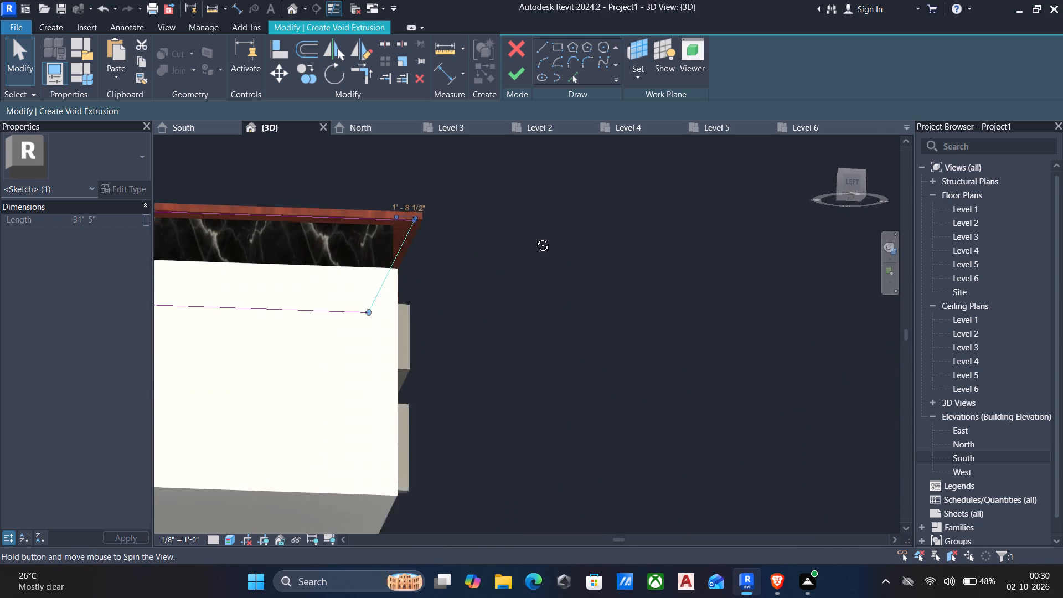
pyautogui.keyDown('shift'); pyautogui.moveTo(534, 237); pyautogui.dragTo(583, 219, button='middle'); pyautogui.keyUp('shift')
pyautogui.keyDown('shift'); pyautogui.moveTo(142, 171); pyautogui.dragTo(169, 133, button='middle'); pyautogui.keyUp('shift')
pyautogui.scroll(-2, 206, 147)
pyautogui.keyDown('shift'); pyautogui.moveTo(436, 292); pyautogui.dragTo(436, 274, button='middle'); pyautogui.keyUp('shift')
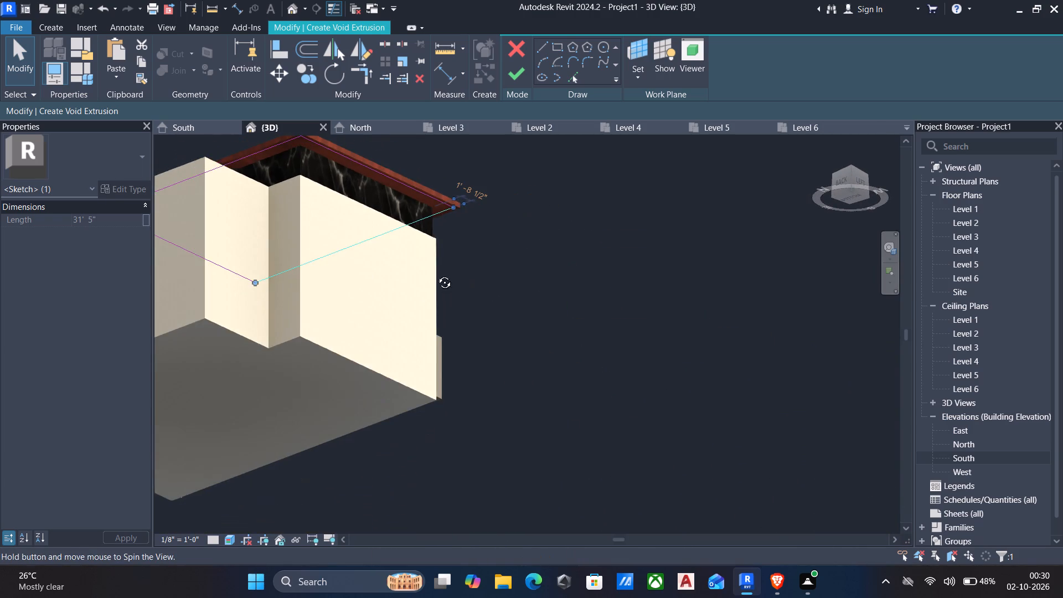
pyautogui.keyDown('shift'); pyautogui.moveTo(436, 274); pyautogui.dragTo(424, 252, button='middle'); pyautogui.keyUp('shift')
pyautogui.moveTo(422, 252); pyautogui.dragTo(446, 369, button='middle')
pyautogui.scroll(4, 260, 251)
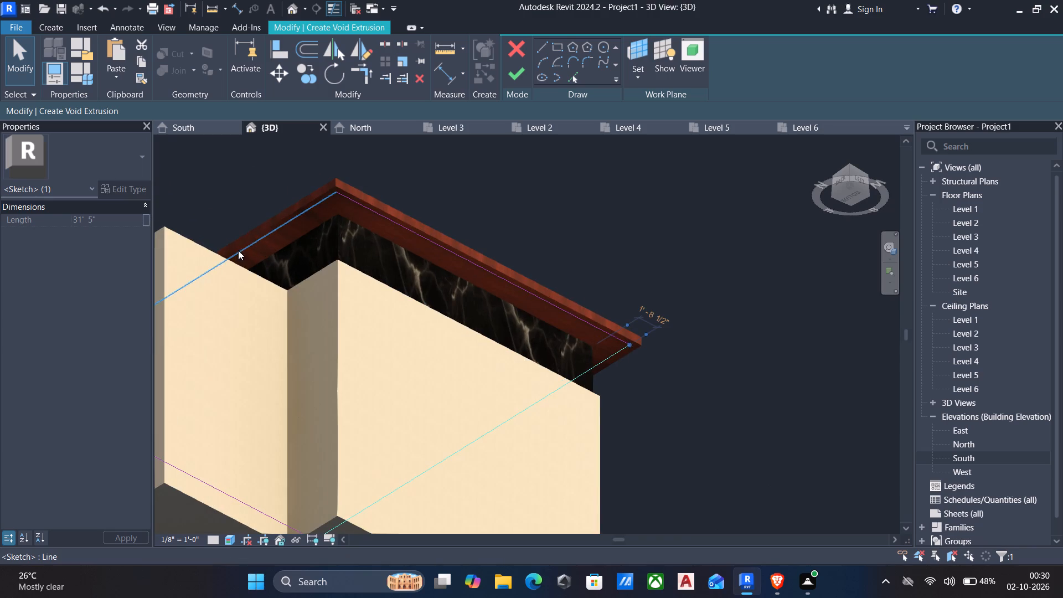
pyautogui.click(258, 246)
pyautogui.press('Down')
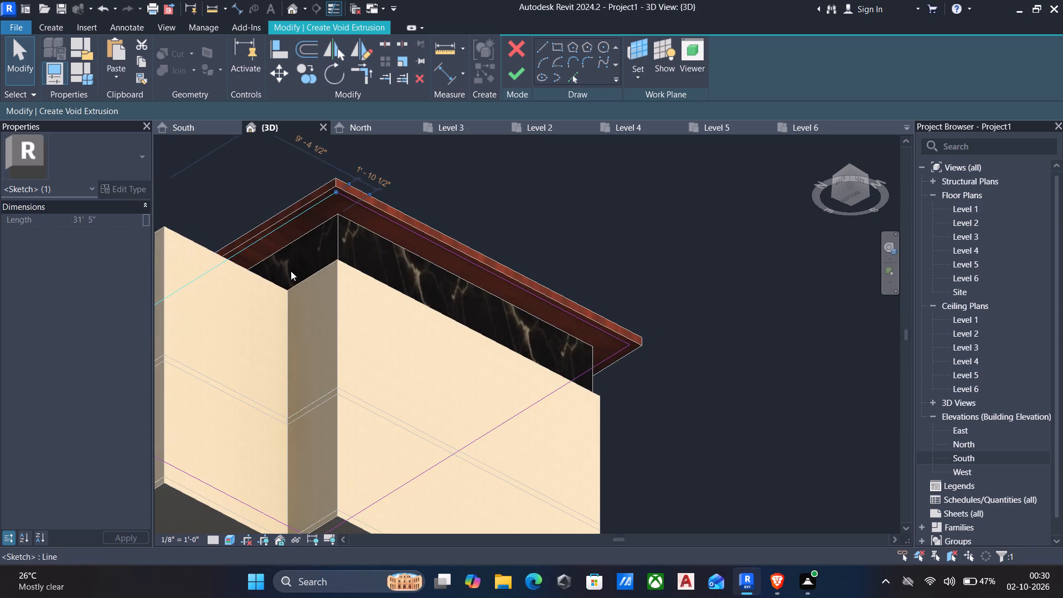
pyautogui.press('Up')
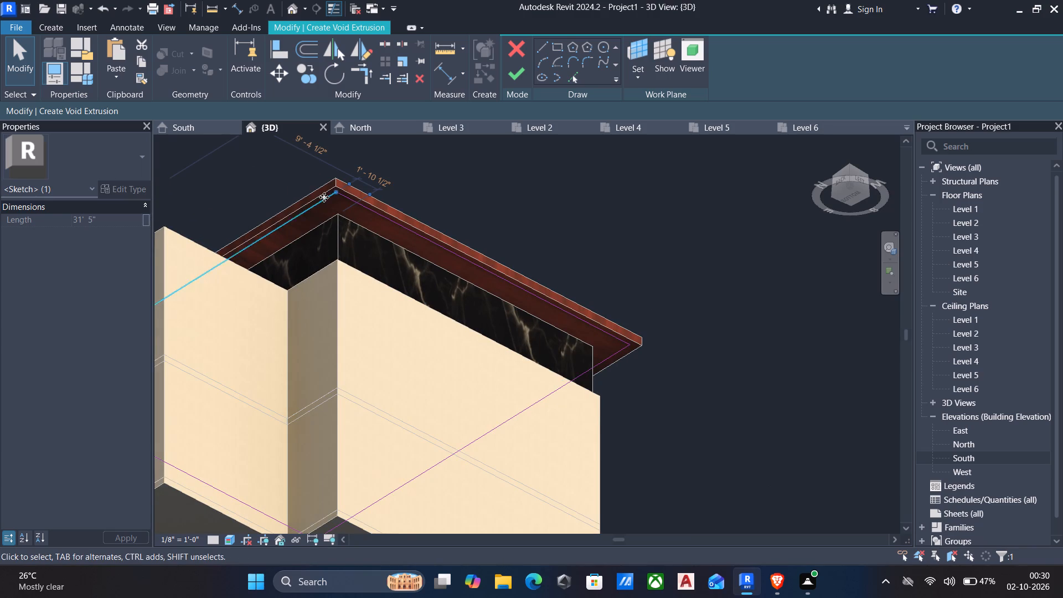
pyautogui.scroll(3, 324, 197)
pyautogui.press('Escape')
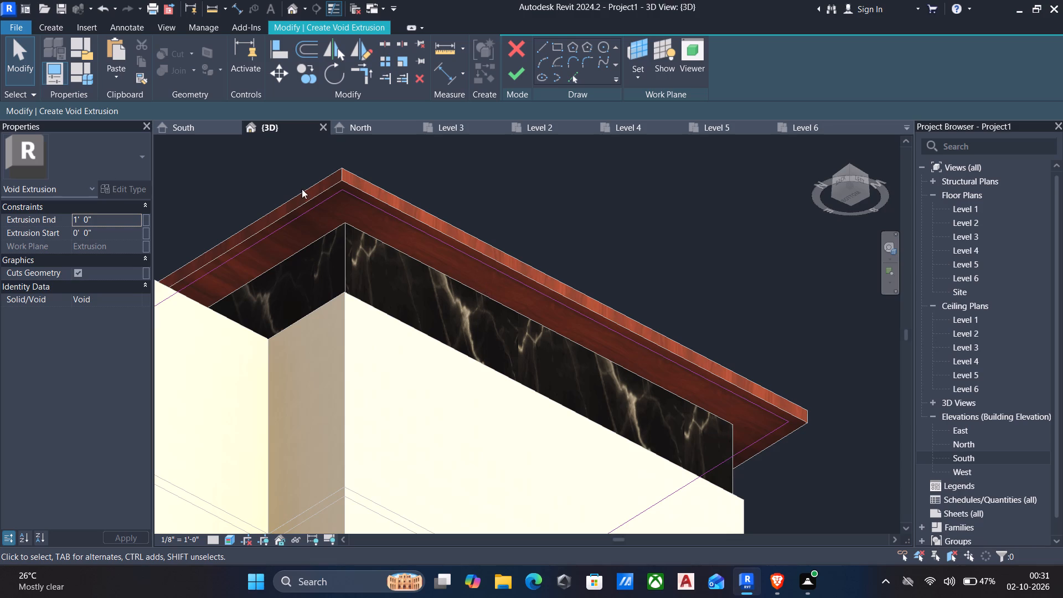
# Nudge the 31' 5" side line of the void rectangle one increment inward from the roof slab's edge and finish the sketch.
pyautogui.click(311, 212)
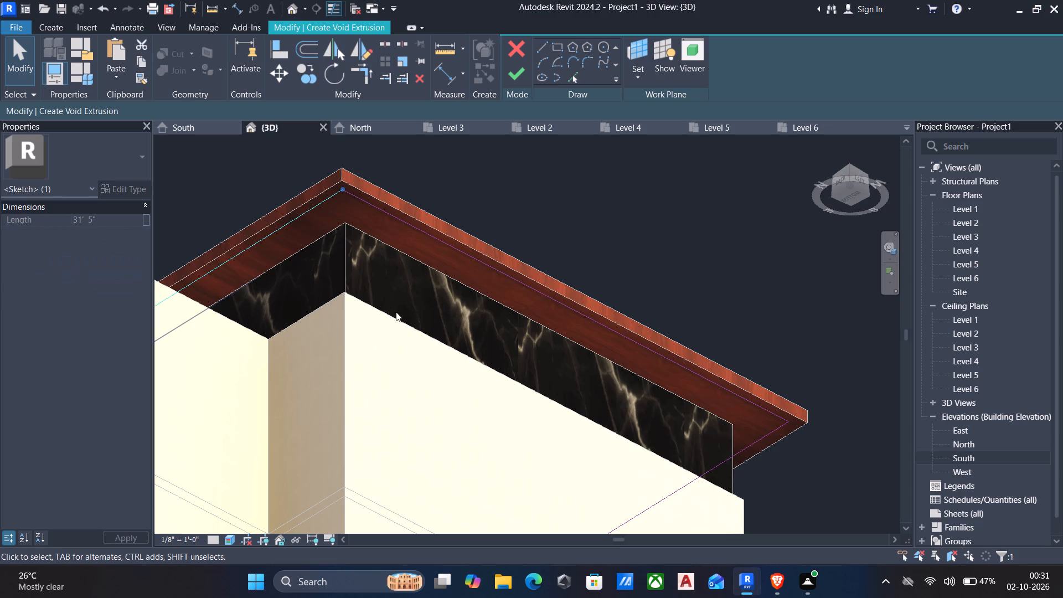
pyautogui.press('Down')
pyautogui.press('Up')
pyautogui.press('Up')
pyautogui.press('Up')
pyautogui.press('Left')
pyautogui.press('Right')
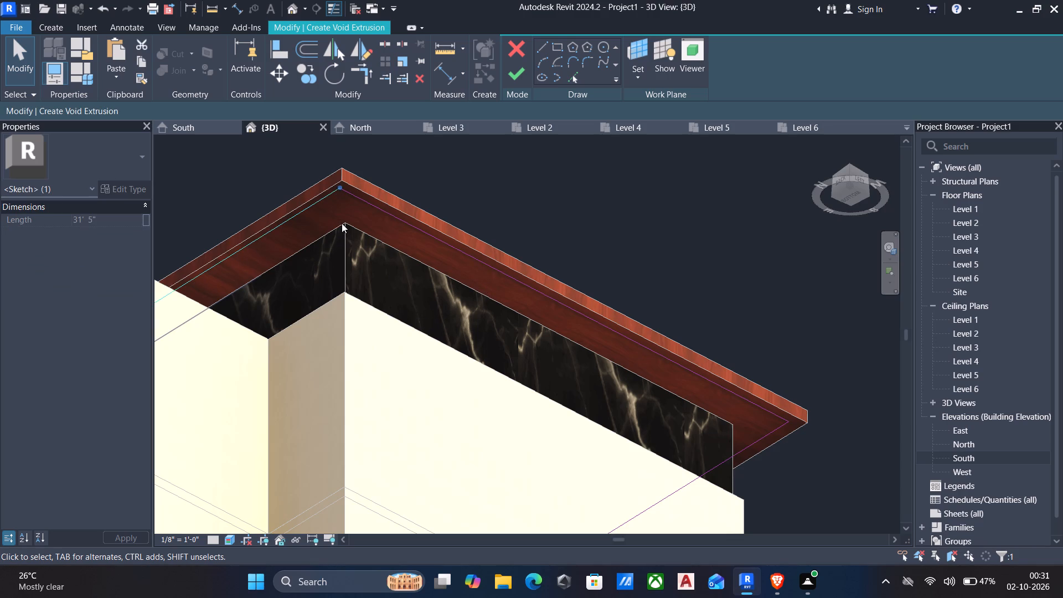
pyautogui.press('Right')
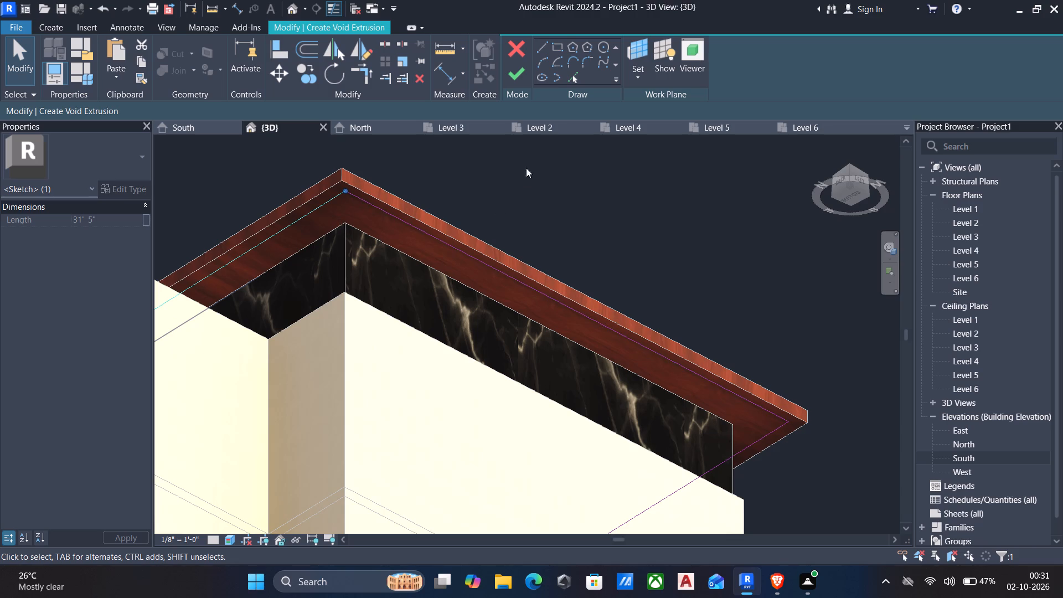
pyautogui.click(523, 77)
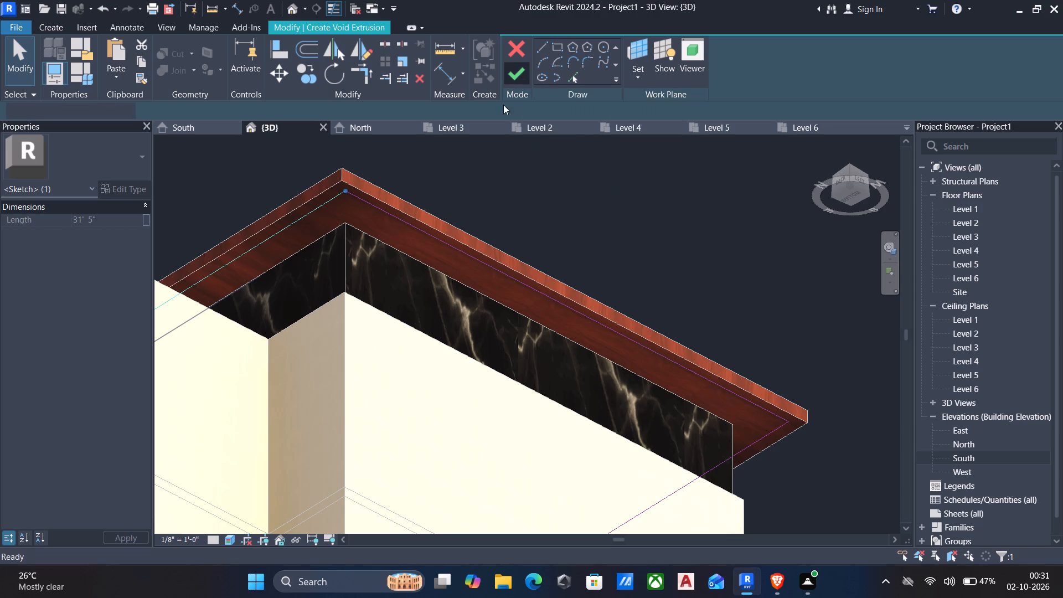
# Set the void extrusion's end to 3" so it cuts only part of the wooden roof slab's thickness.
pyautogui.scroll(-1, 726, 272)
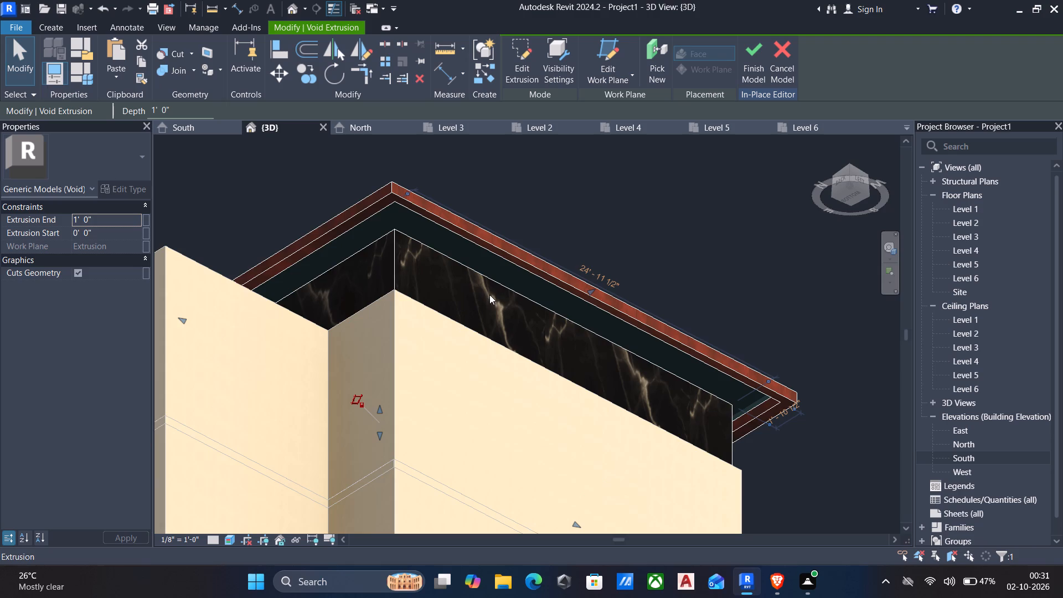
pyautogui.keyDown('shift'); pyautogui.moveTo(483, 293); pyautogui.dragTo(392, 364, button='middle'); pyautogui.keyUp('shift')
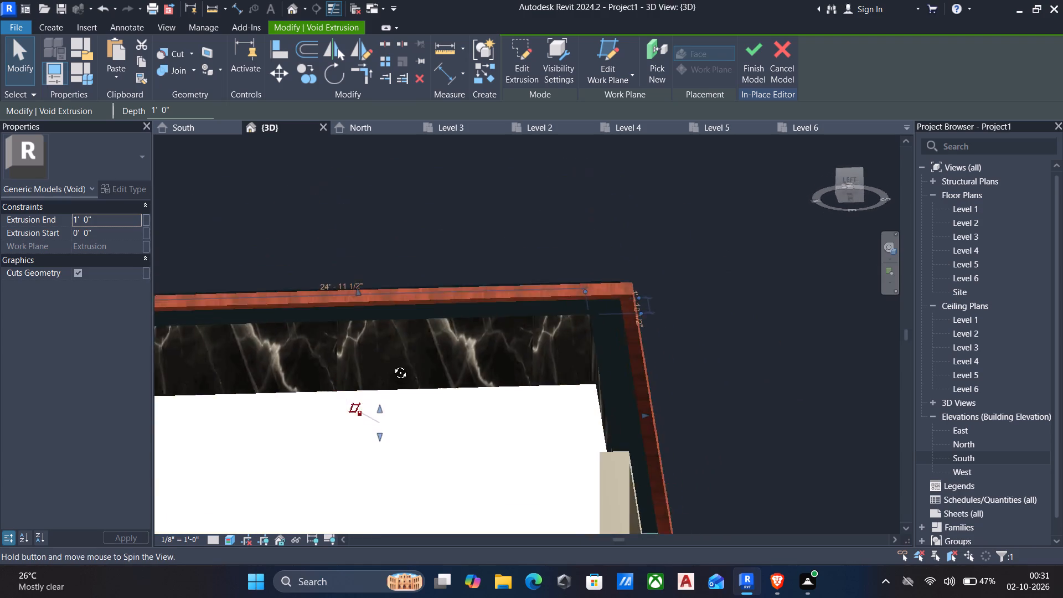
pyautogui.keyDown('shift'); pyautogui.moveTo(392, 364); pyautogui.dragTo(445, 490, button='middle'); pyautogui.keyUp('shift')
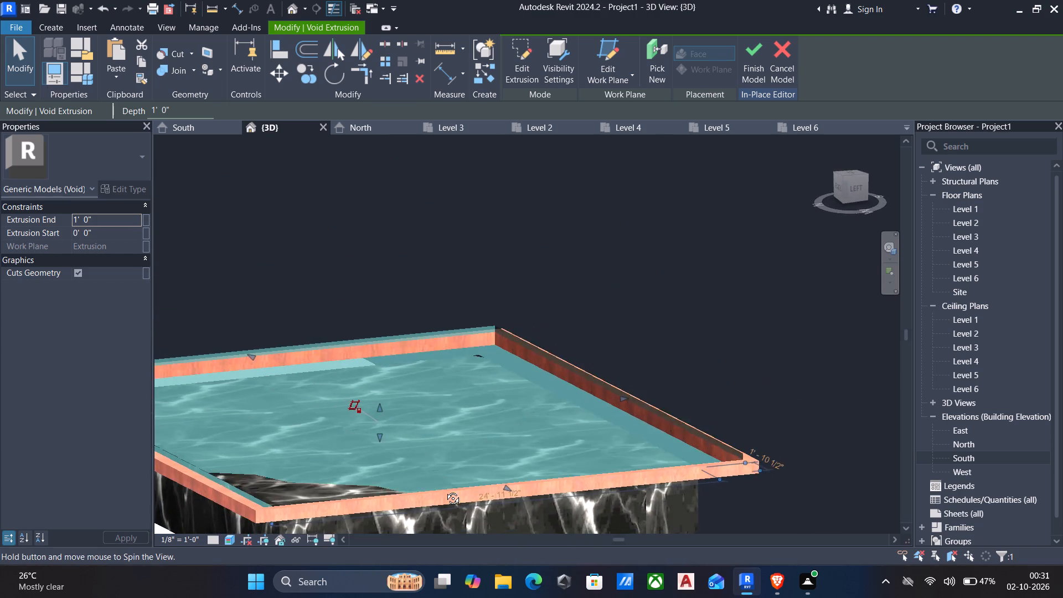
pyautogui.keyDown('shift'); pyautogui.moveTo(445, 490); pyautogui.dragTo(452, 485, button='middle'); pyautogui.keyUp('shift')
pyautogui.click(136, 221)
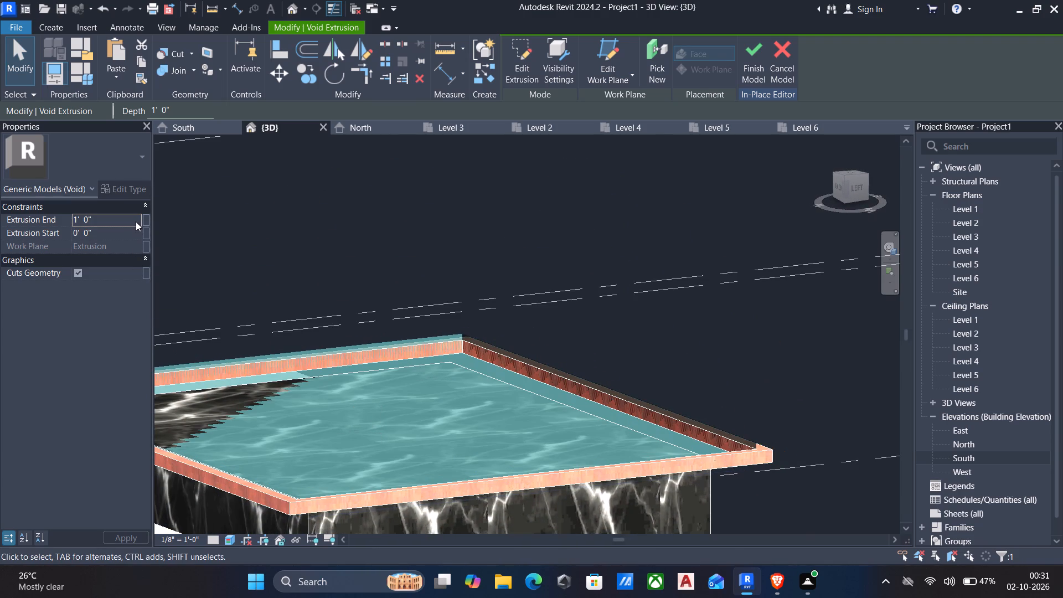
pyautogui.press('3')
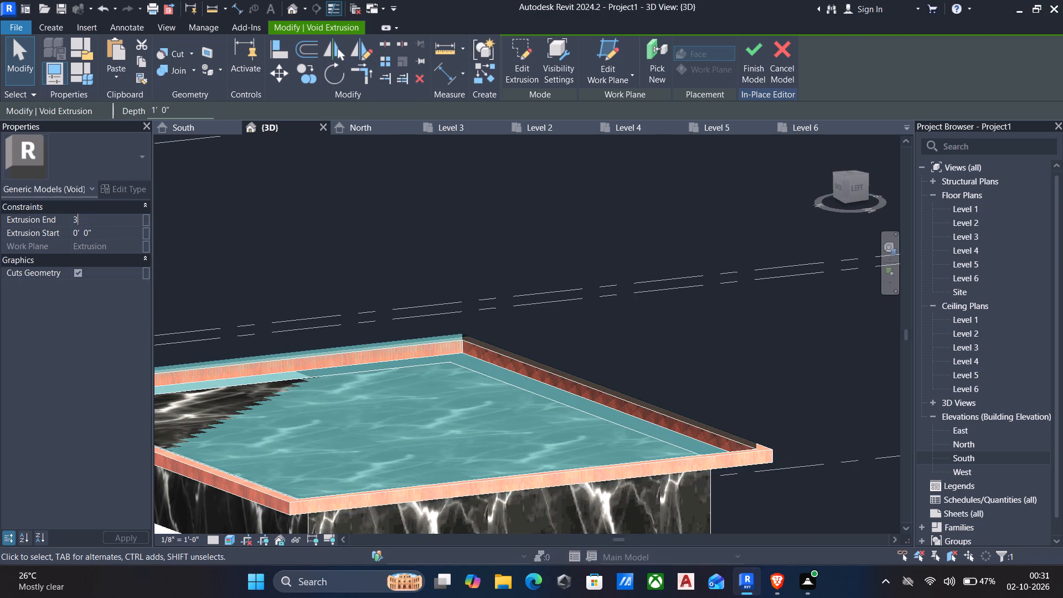
pyautogui.hotkey('shift', '"')
pyautogui.press('Return')
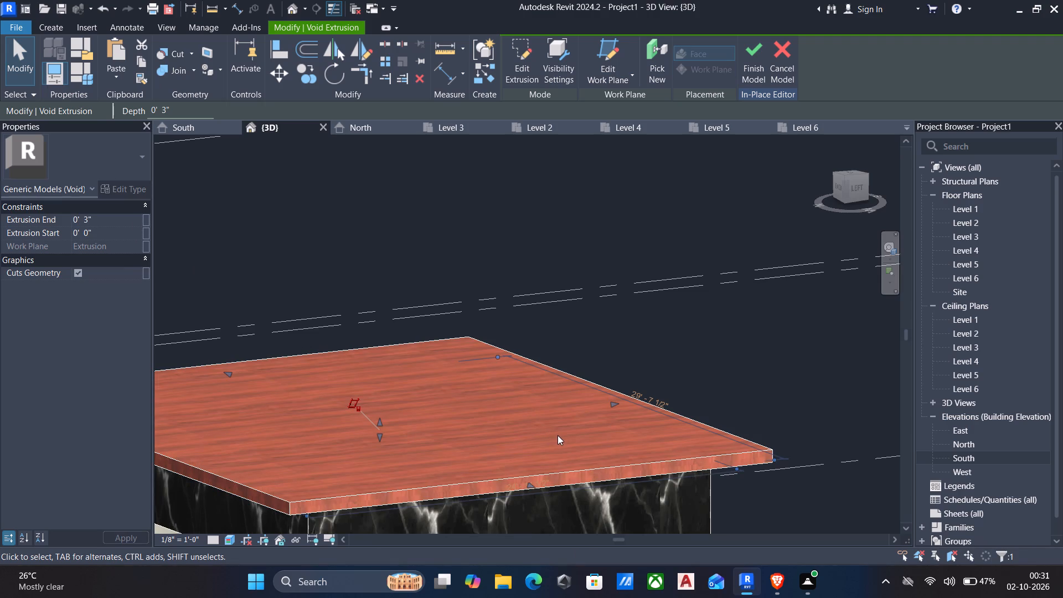
# Examine the void cut on the wooden roof slab from below, above and along its edges.
pyautogui.keyDown('shift'); pyautogui.moveTo(558, 436); pyautogui.dragTo(463, 294, button='middle'); pyautogui.keyUp('shift')
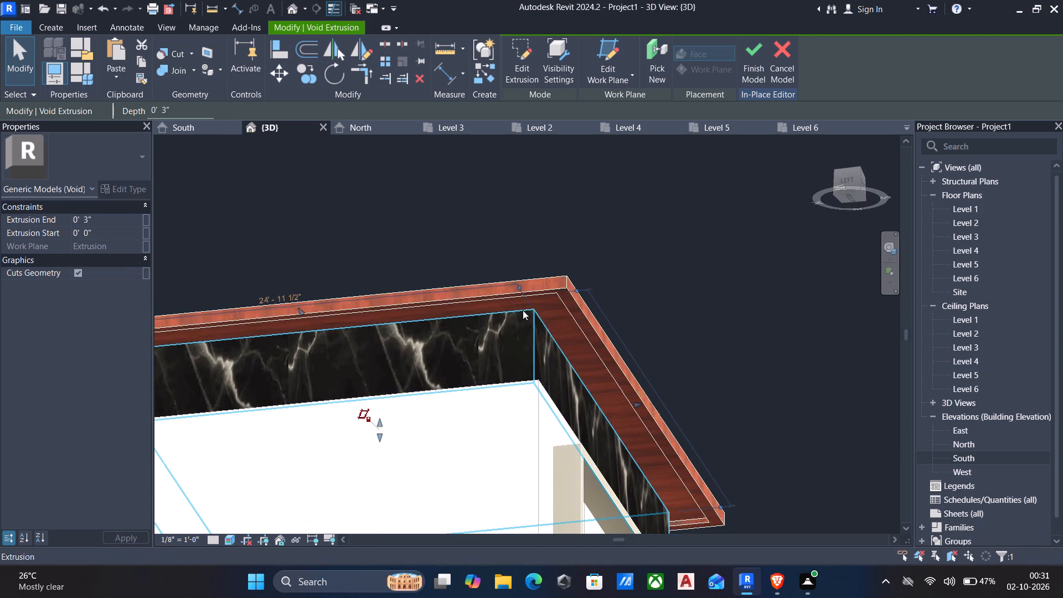
pyautogui.scroll(3, 538, 319)
pyautogui.keyDown('shift'); pyautogui.moveTo(569, 318); pyautogui.dragTo(637, 318, button='middle'); pyautogui.keyUp('shift')
pyautogui.scroll(-3, 637, 318)
pyautogui.moveTo(636, 319); pyautogui.dragTo(596, 294, button='middle')
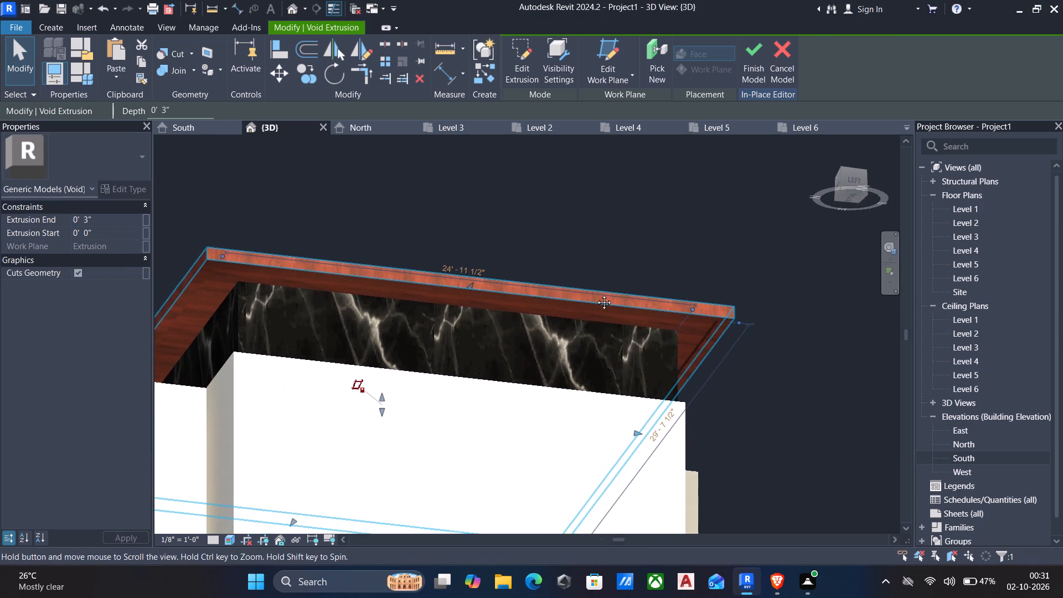
pyautogui.moveTo(596, 294); pyautogui.dragTo(593, 295, button='middle')
pyautogui.keyDown('shift'); pyautogui.moveTo(623, 292); pyautogui.dragTo(515, 434, button='middle'); pyautogui.keyUp('shift')
pyautogui.keyDown('shift'); pyautogui.scroll(1, 493, 358); pyautogui.keyUp('shift')
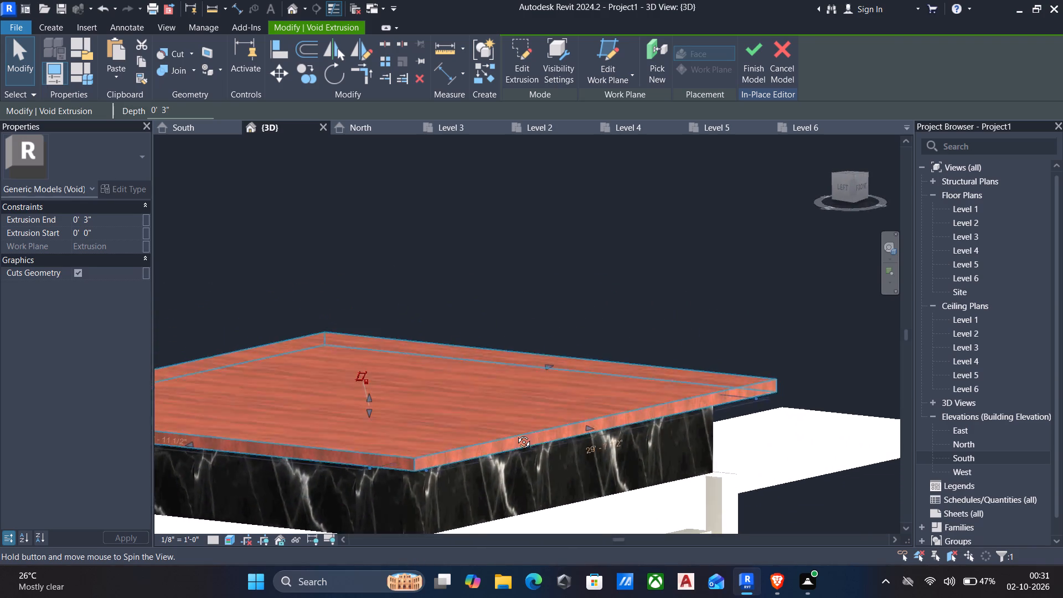
pyautogui.keyDown('shift'); pyautogui.moveTo(515, 434); pyautogui.dragTo(509, 290, button='middle'); pyautogui.keyUp('shift')
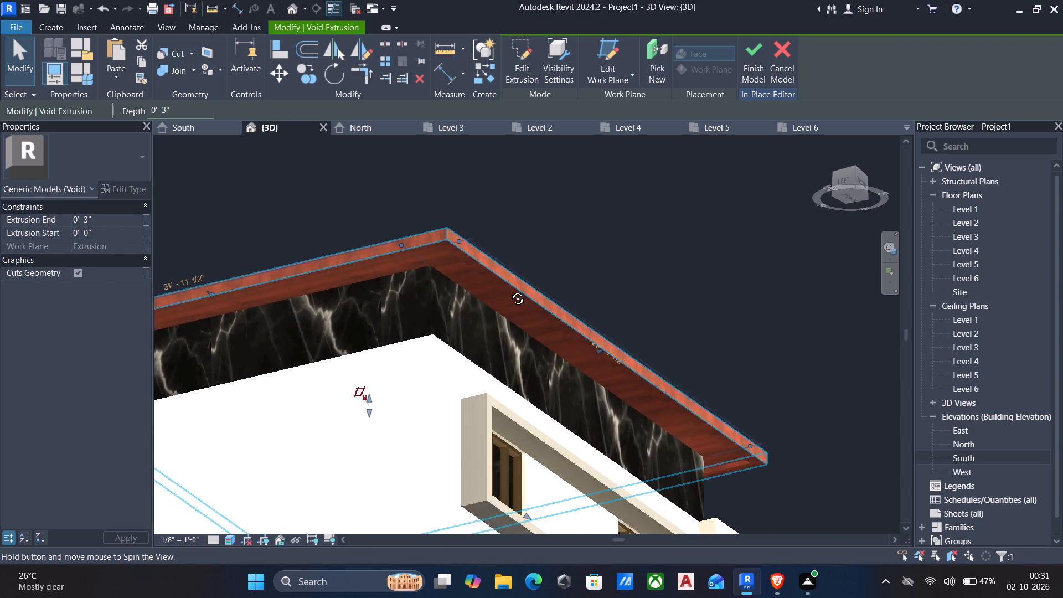
pyautogui.keyDown('shift'); pyautogui.moveTo(509, 290); pyautogui.dragTo(479, 371, button='middle'); pyautogui.keyUp('shift')
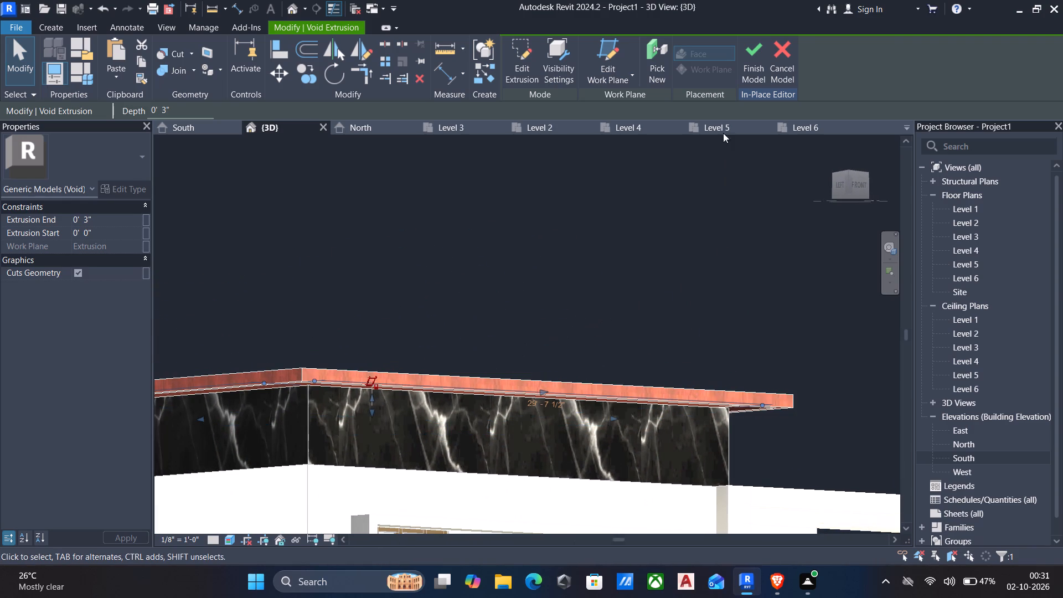
# Finish the roof's in-place model.
pyautogui.click(754, 58)
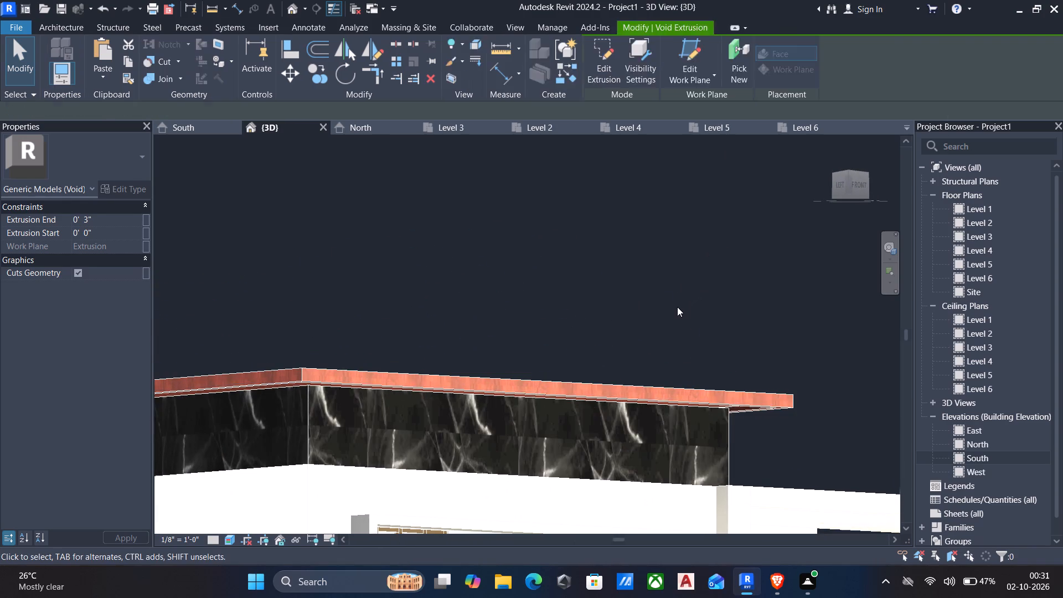
# Examine the finished roof slab and the front facade of the whole house from several angles.
pyautogui.scroll(-1, 678, 324)
pyautogui.keyDown('shift'); pyautogui.moveTo(693, 314); pyautogui.dragTo(345, 368, button='middle'); pyautogui.keyUp('shift')
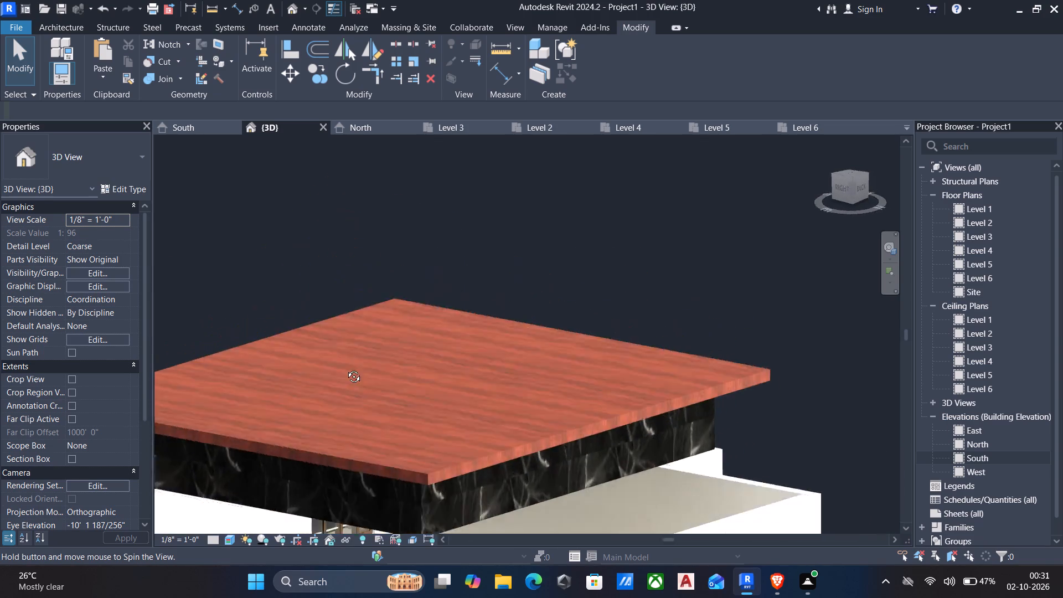
pyautogui.keyDown('shift'); pyautogui.moveTo(345, 368); pyautogui.dragTo(609, 247, button='middle'); pyautogui.keyUp('shift')
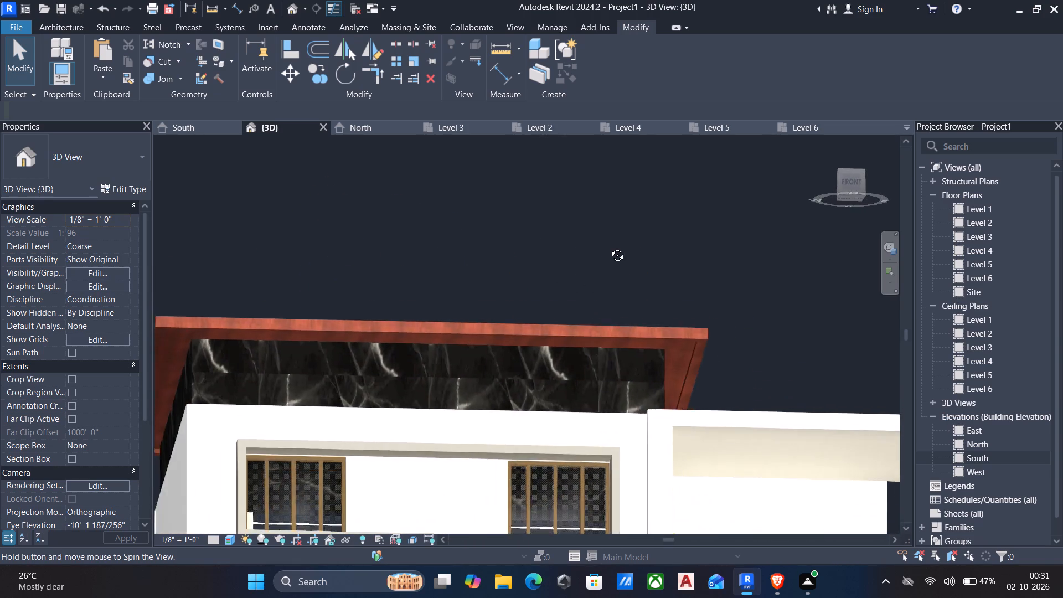
pyautogui.keyDown('shift'); pyautogui.moveTo(609, 247); pyautogui.dragTo(517, 302, button='middle'); pyautogui.keyUp('shift')
pyautogui.scroll(-2, 522, 303)
pyautogui.moveTo(524, 305); pyautogui.dragTo(499, 184, button='middle')
pyautogui.keyDown('shift'); pyautogui.scroll(2, 666, 344); pyautogui.keyUp('shift')
pyautogui.keyDown('shift'); pyautogui.moveTo(672, 350); pyautogui.dragTo(471, 471, button='middle'); pyautogui.keyUp('shift')
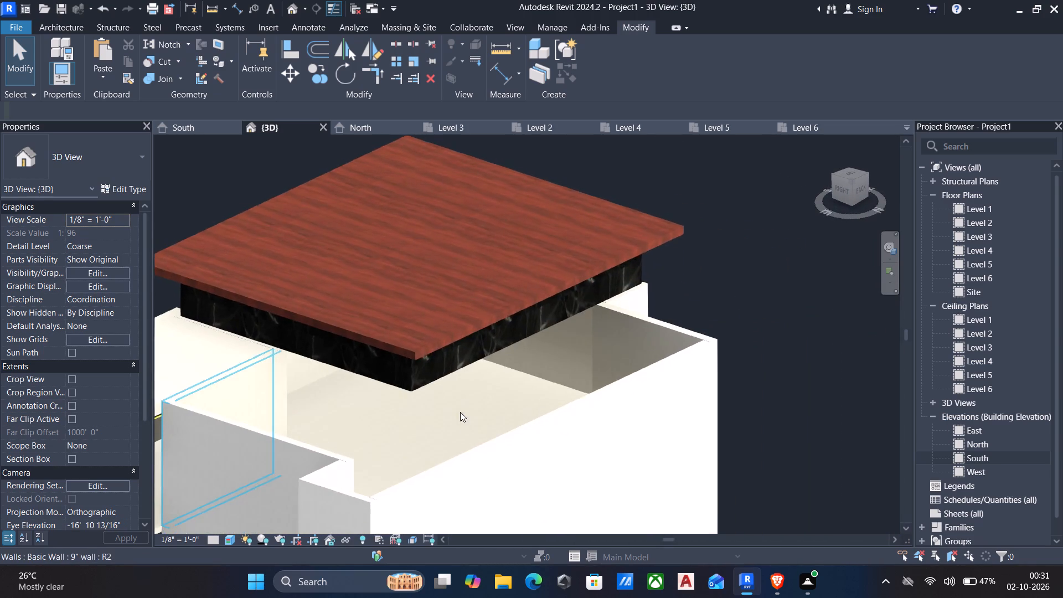
pyautogui.keyDown('shift'); pyautogui.moveTo(461, 409); pyautogui.dragTo(786, 281, button='middle'); pyautogui.keyUp('shift')
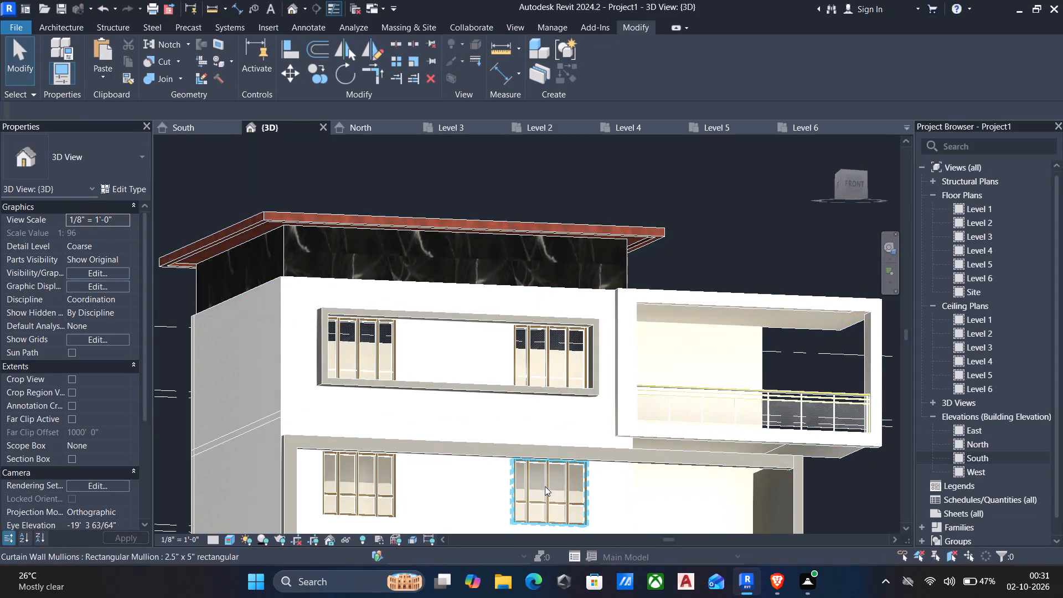
pyautogui.moveTo(545, 486); pyautogui.dragTo(535, 384, button='middle')
pyautogui.scroll(-2, 535, 384)
pyautogui.keyDown('shift'); pyautogui.moveTo(531, 400); pyautogui.dragTo(521, 459, button='middle'); pyautogui.keyUp('shift')
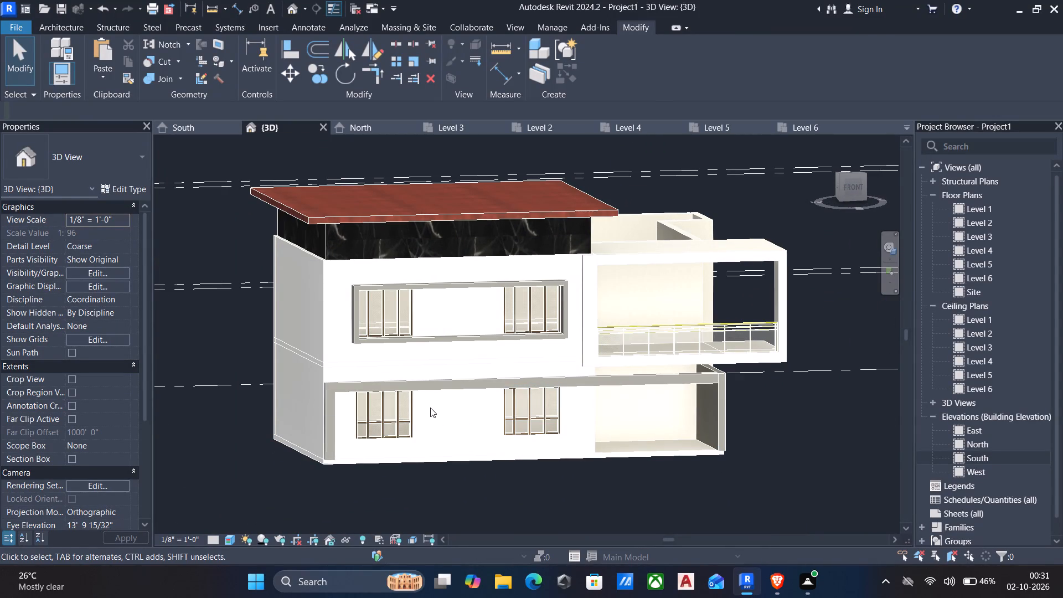
pyautogui.keyDown('shift'); pyautogui.moveTo(430, 413); pyautogui.dragTo(470, 405, button='middle'); pyautogui.keyUp('shift')
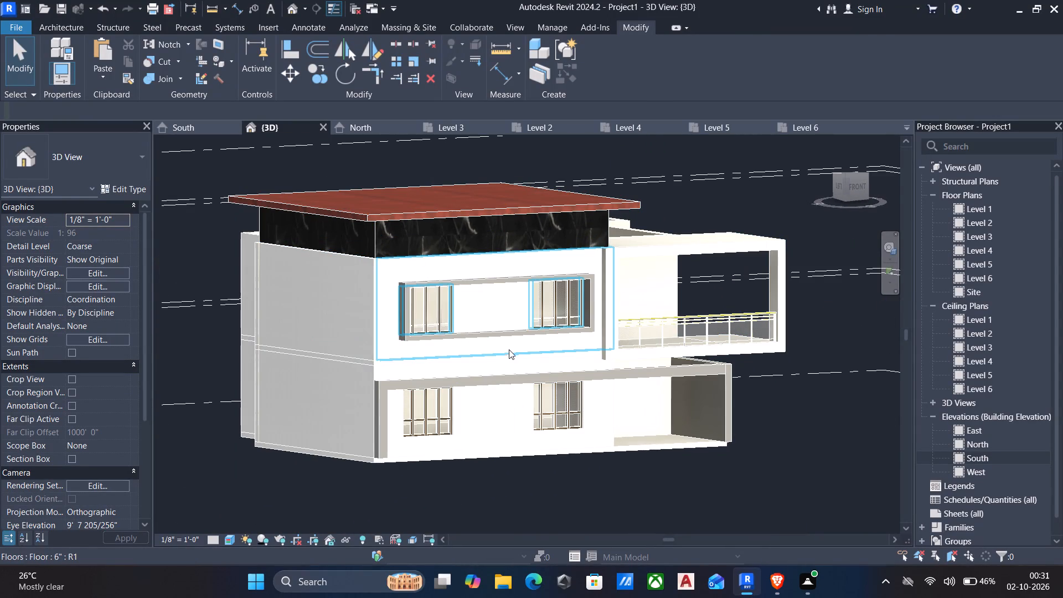
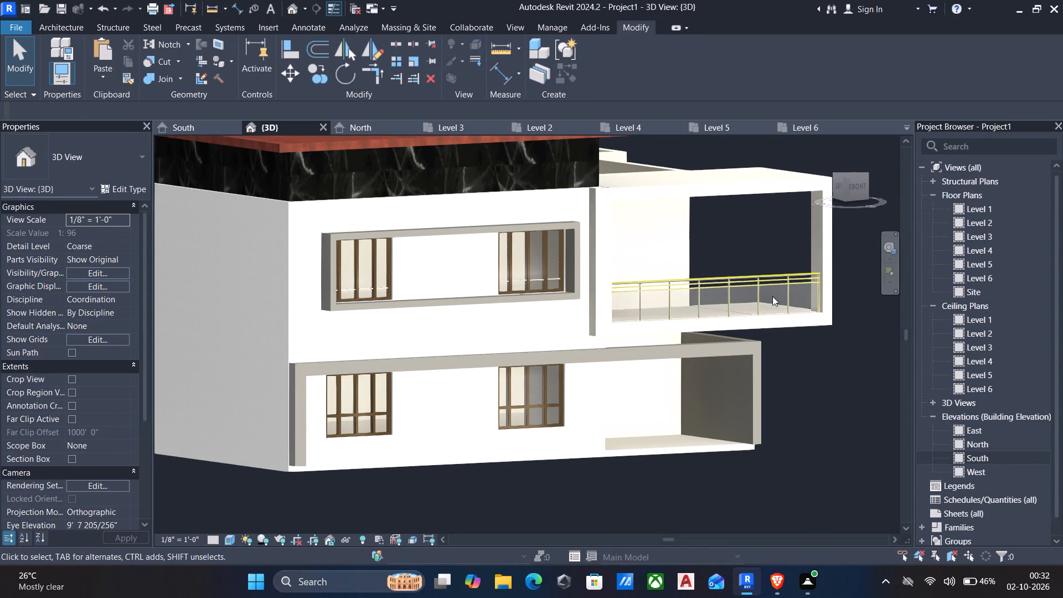
# On the Level 3 plan, draw an L-shaped railing about 15' 6" long along the balcony's open rear and side edges to the corner column.
pyautogui.keyDown('shift'); pyautogui.moveTo(756, 282); pyautogui.dragTo(541, 312, button='middle'); pyautogui.keyUp('shift')
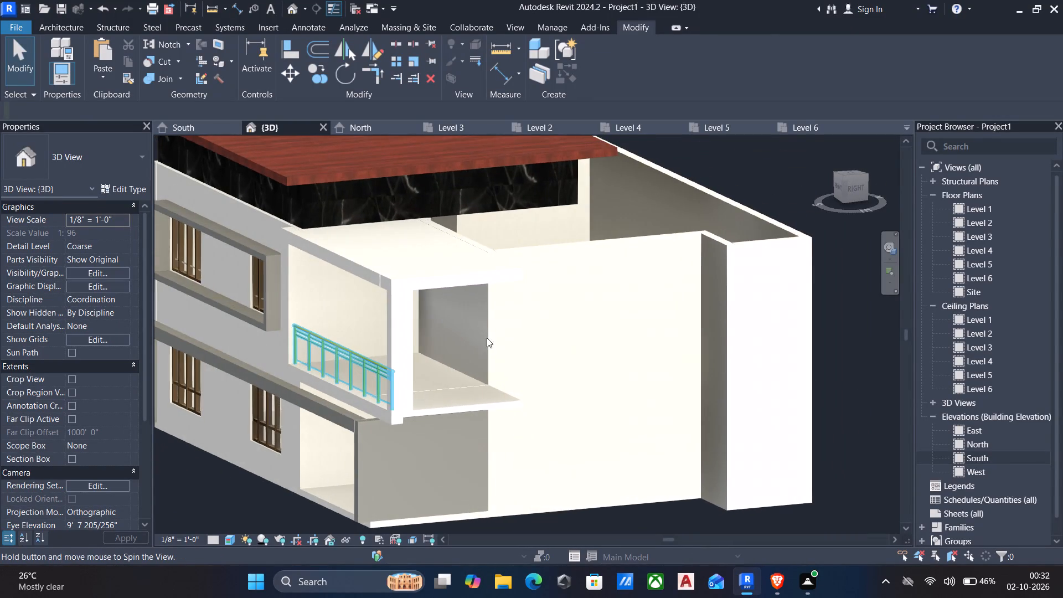
pyautogui.click(983, 236)
pyautogui.click(983, 236)
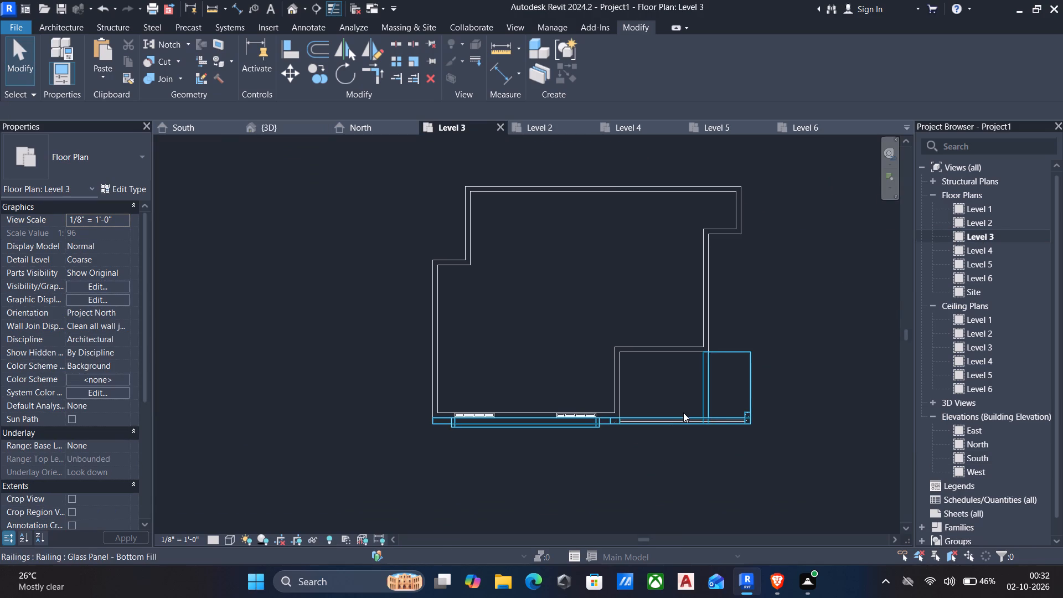
pyautogui.click(58, 22)
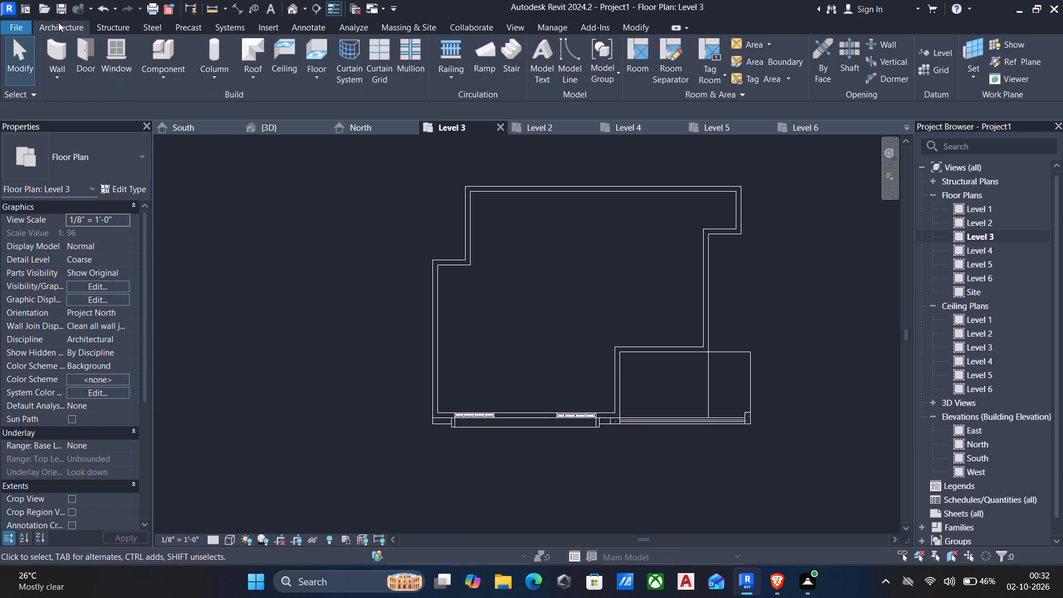
pyautogui.click(447, 46)
pyautogui.scroll(4, 756, 363)
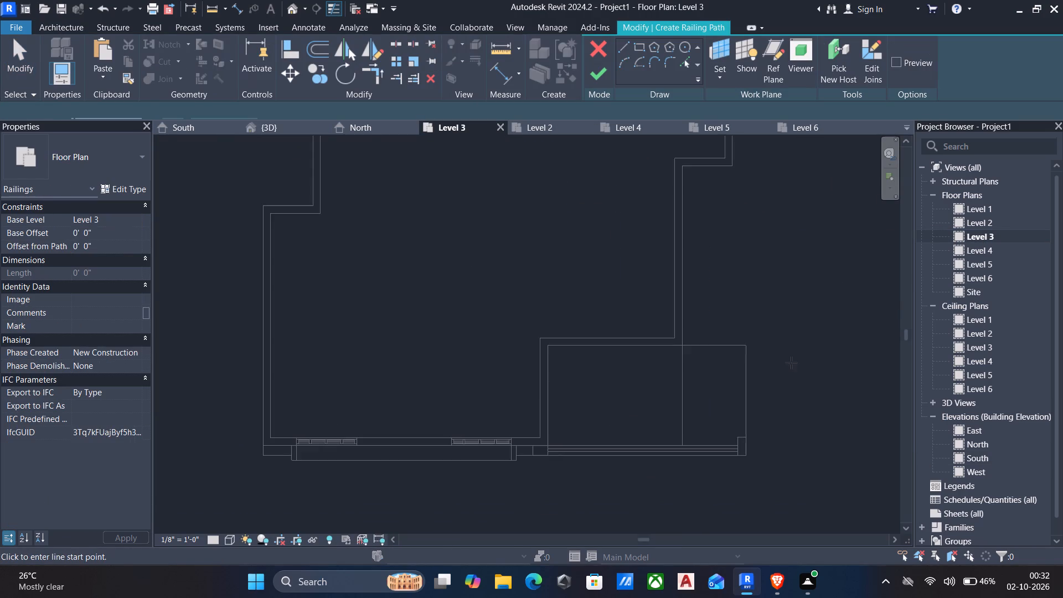
pyautogui.scroll(5, 750, 375)
pyautogui.moveTo(750, 420); pyautogui.dragTo(737, 279, button='middle')
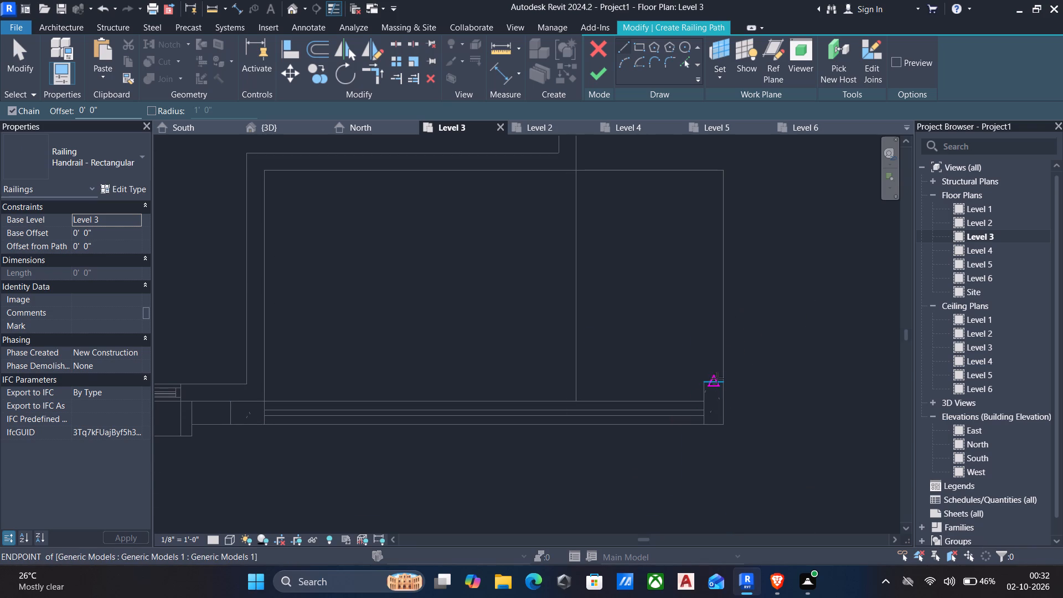
pyautogui.moveTo(724, 372); pyautogui.dragTo(724, 357)
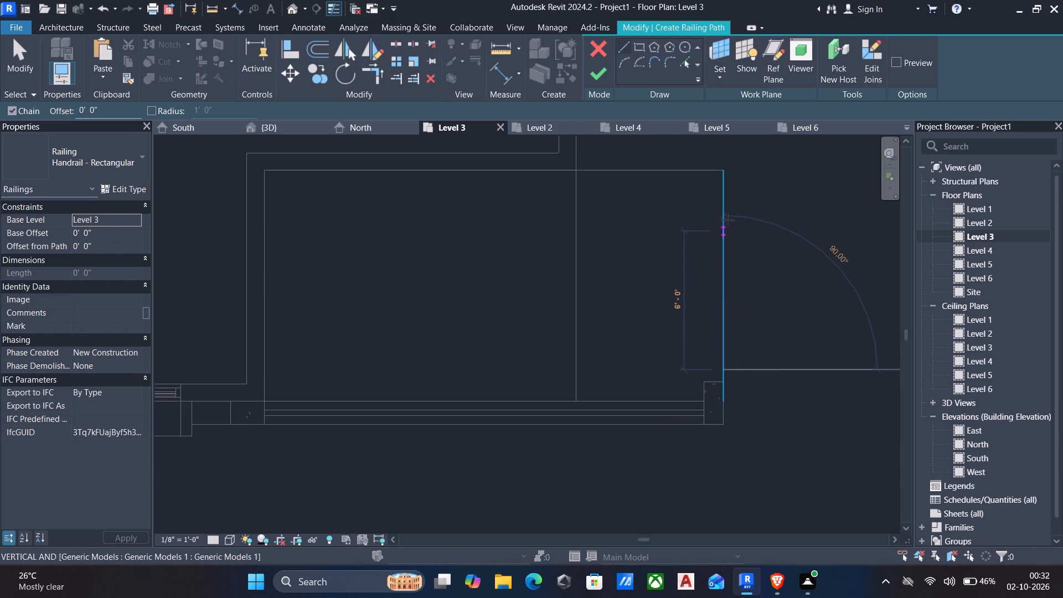
pyautogui.press('Escape')
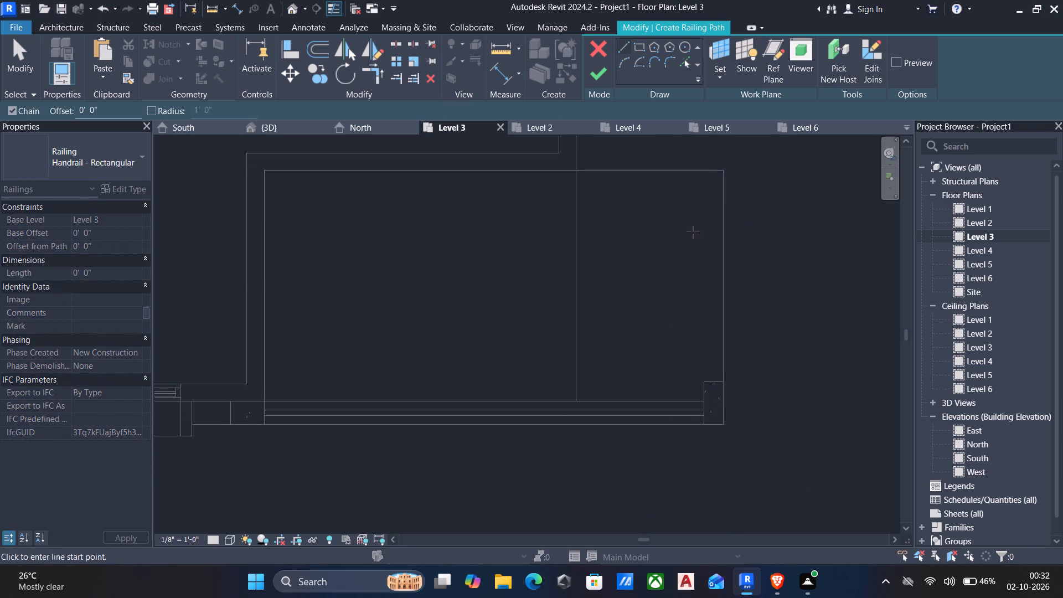
pyautogui.moveTo(580, 173); pyautogui.dragTo(586, 173)
pyautogui.click(721, 170)
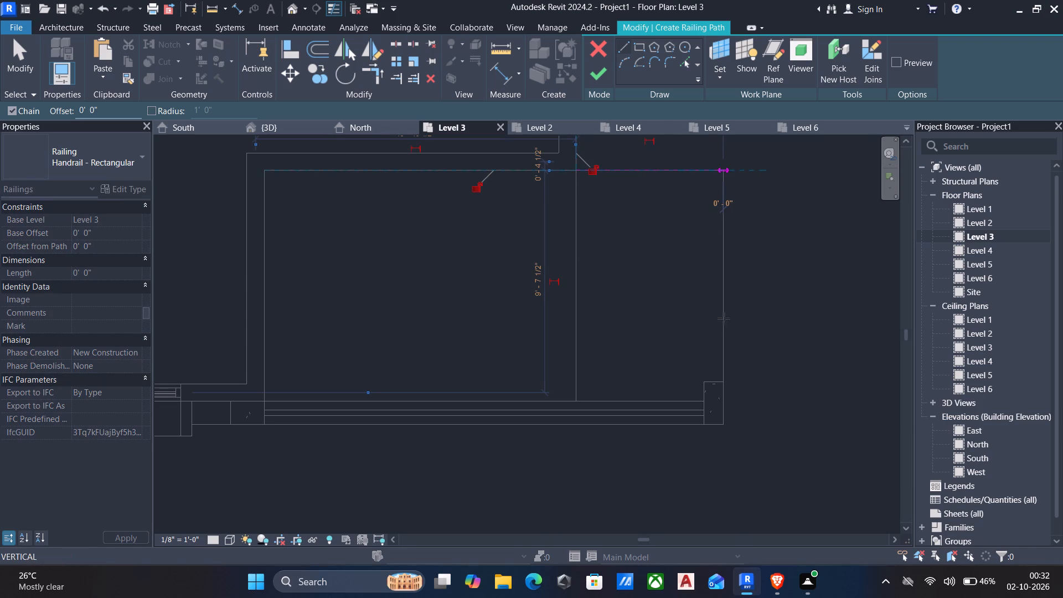
pyautogui.click(727, 380)
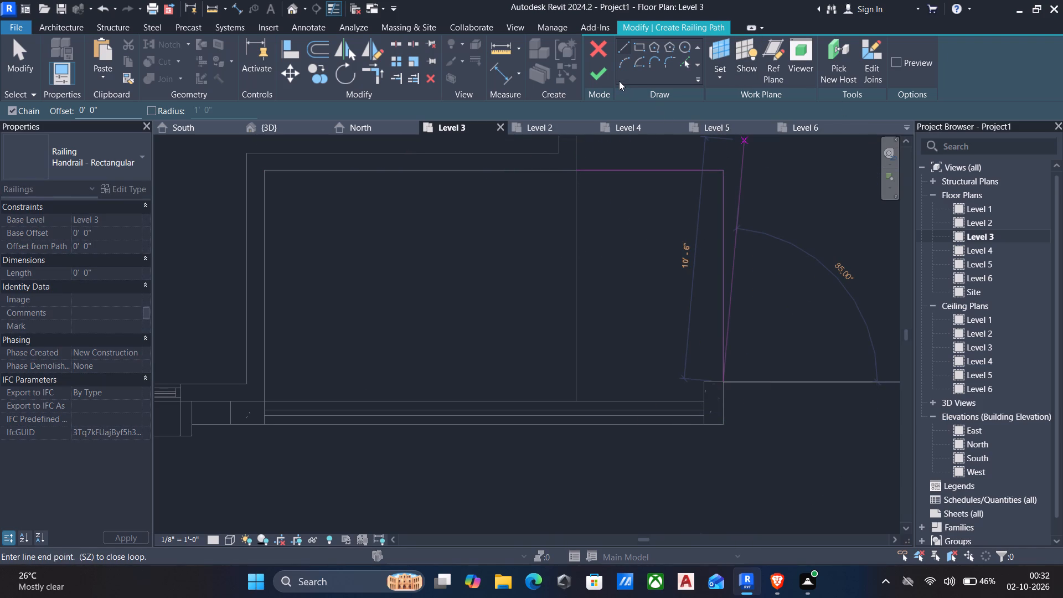
pyautogui.click(603, 78)
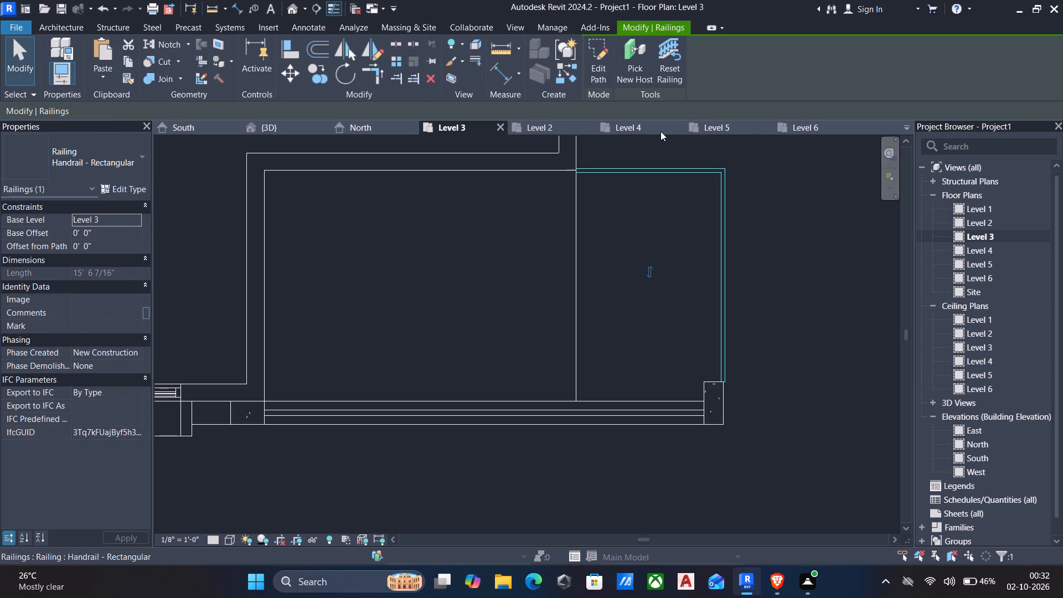
# In the 3D view, change the new balcony railing's type to Glass Panel - Bottom Fill.
pyautogui.scroll(-2, 479, 111)
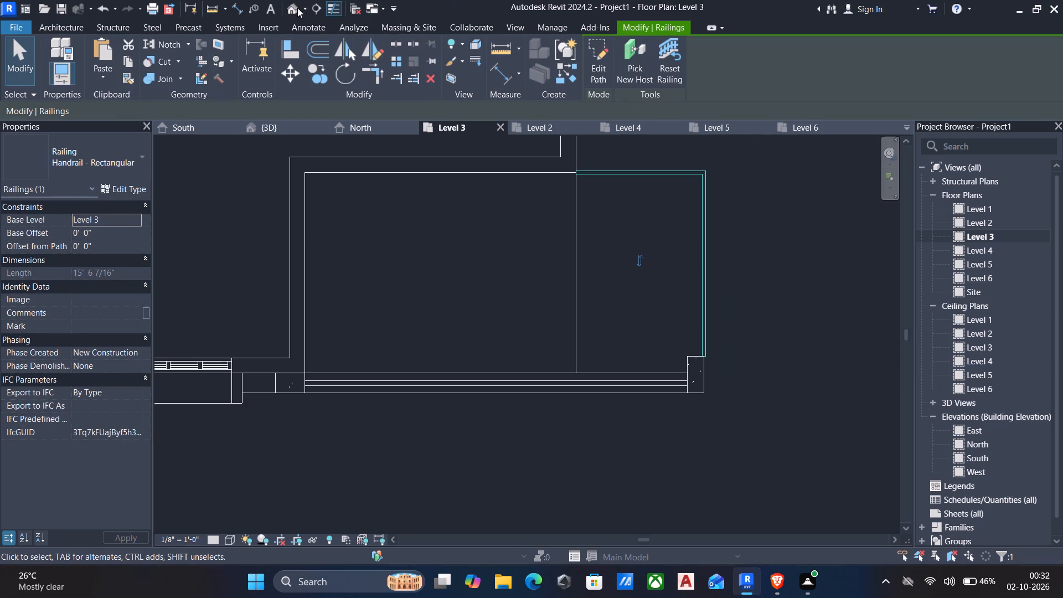
pyautogui.click(295, 11)
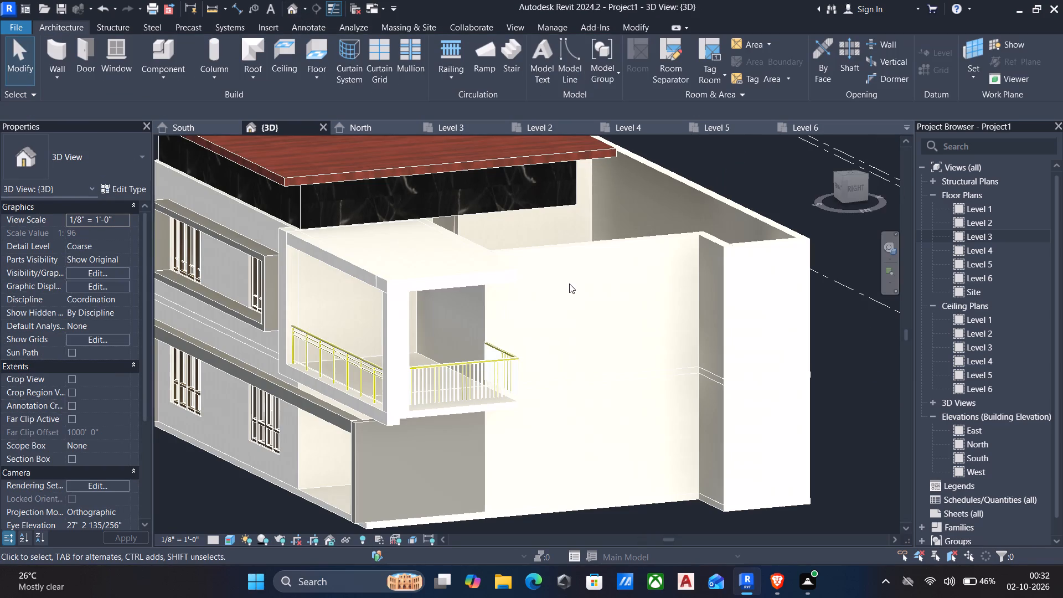
pyautogui.click(465, 368)
pyautogui.click(127, 157)
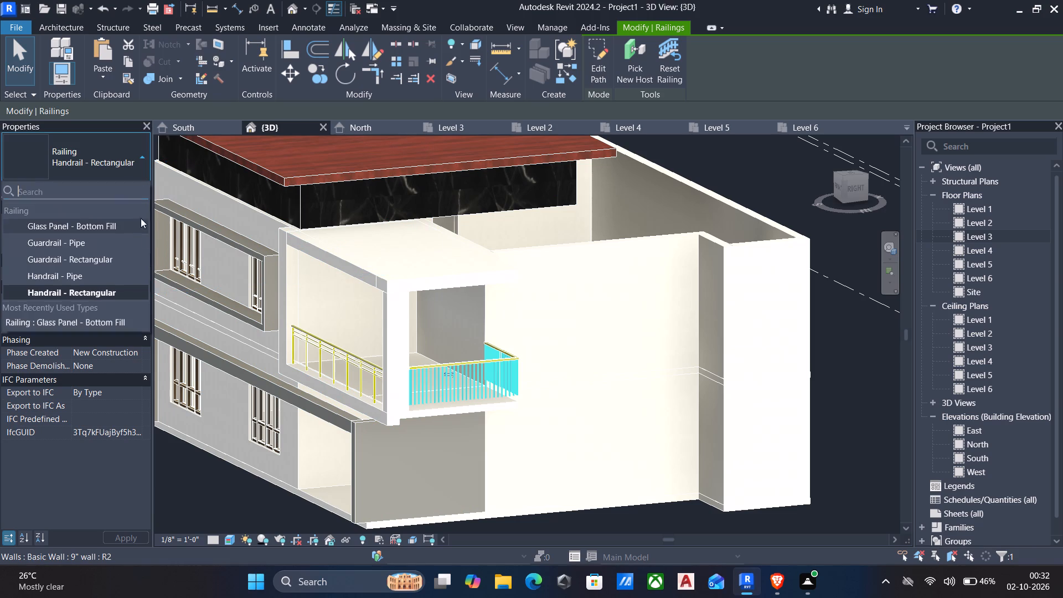
pyautogui.click(76, 228)
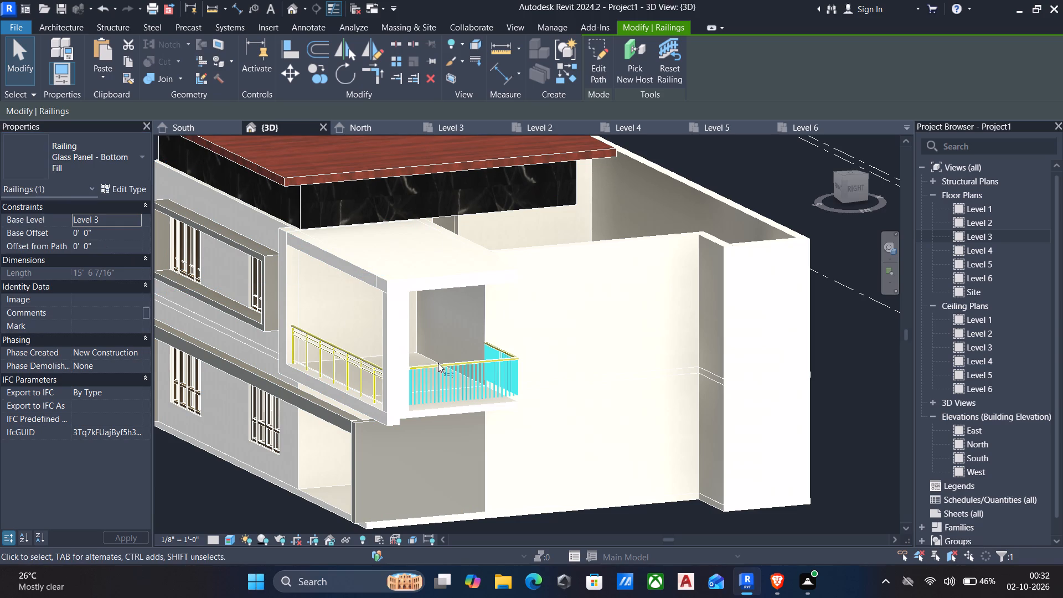
# Examine the new glass railing against the balcony's front railing, corner column and floor from the front and side.
pyautogui.keyDown('shift'); pyautogui.moveTo(445, 377); pyautogui.dragTo(543, 379, button='middle'); pyautogui.keyUp('shift')
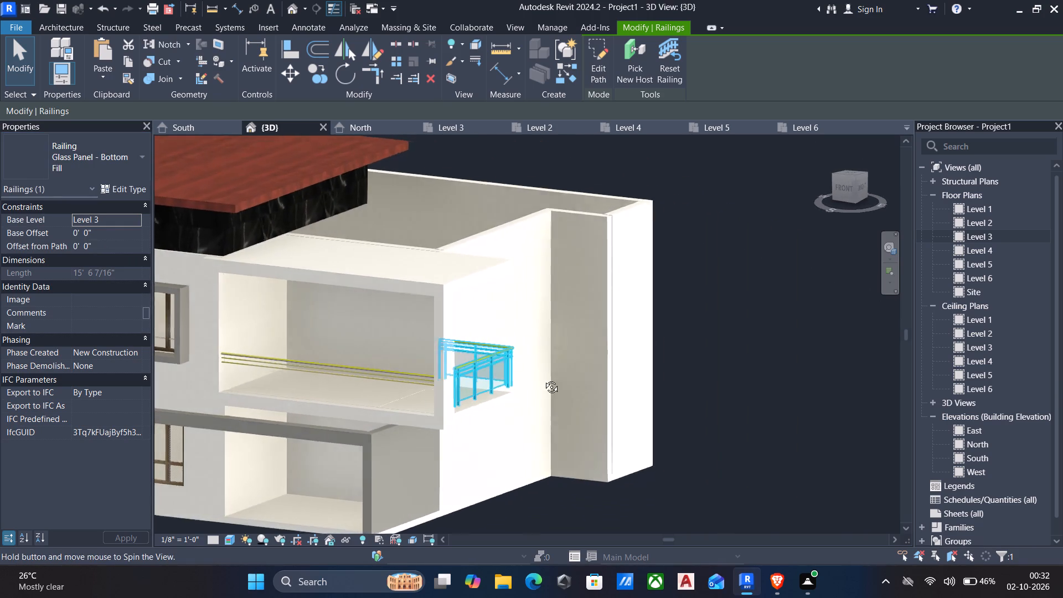
pyautogui.keyDown('shift'); pyautogui.moveTo(543, 379); pyautogui.dragTo(601, 370, button='middle'); pyautogui.keyUp('shift')
pyautogui.keyDown('shift'); pyautogui.scroll(-1, 601, 370); pyautogui.keyUp('shift')
pyautogui.scroll(-1, 540, 405)
pyautogui.keyDown('shift'); pyautogui.moveTo(278, 351); pyautogui.dragTo(282, 319, button='middle'); pyautogui.keyUp('shift')
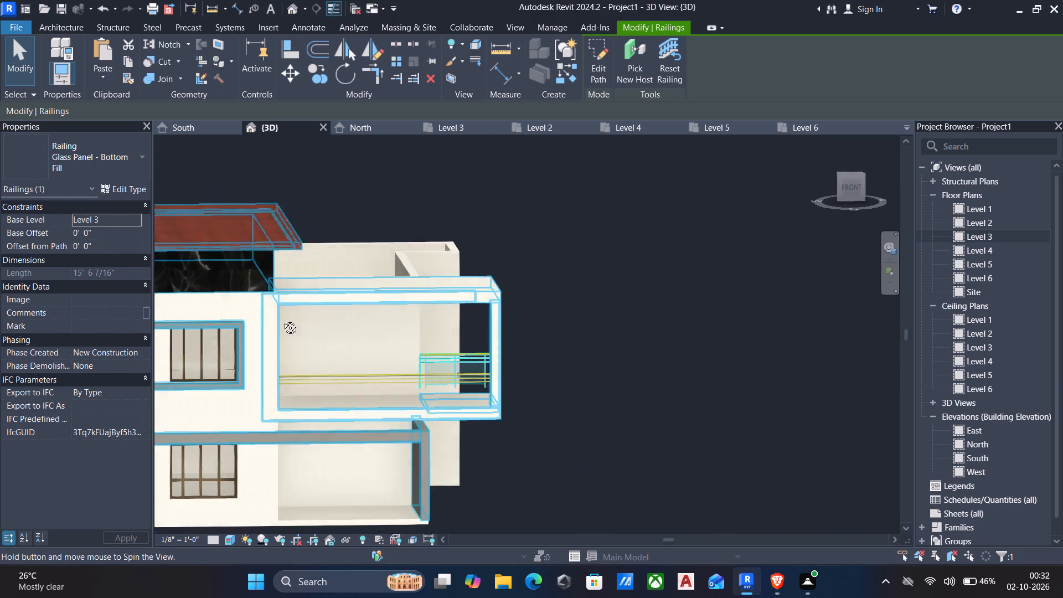
pyautogui.keyDown('shift'); pyautogui.moveTo(282, 319); pyautogui.dragTo(285, 294, button='middle'); pyautogui.keyUp('shift')
pyautogui.scroll(-1, 297, 322)
pyautogui.moveTo(358, 409); pyautogui.dragTo(412, 450, button='middle')
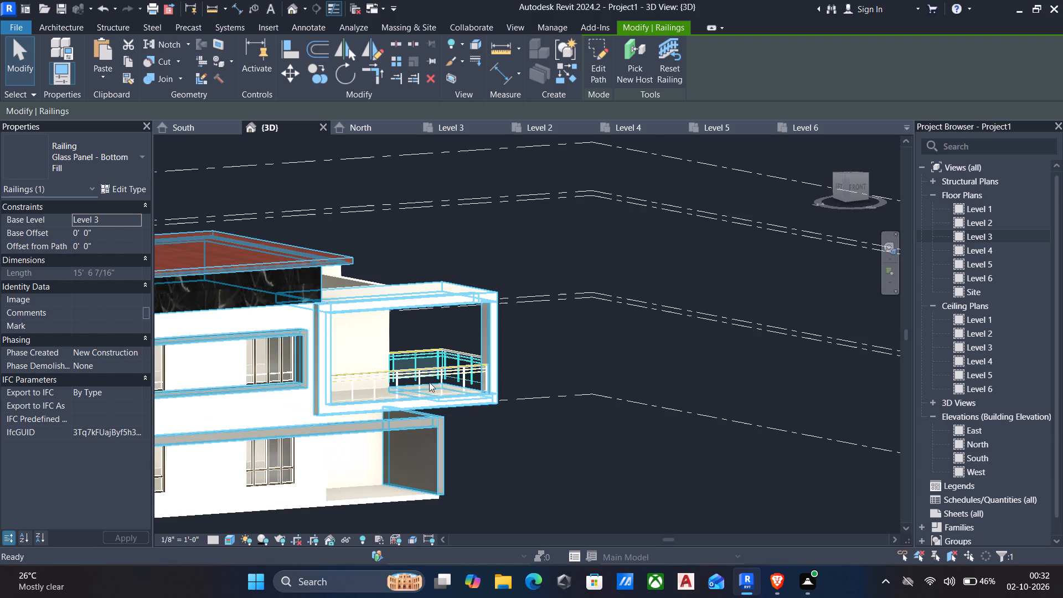
pyautogui.scroll(8, 439, 370)
pyautogui.keyDown('shift'); pyautogui.moveTo(415, 393); pyautogui.dragTo(293, 427, button='middle'); pyautogui.keyUp('shift')
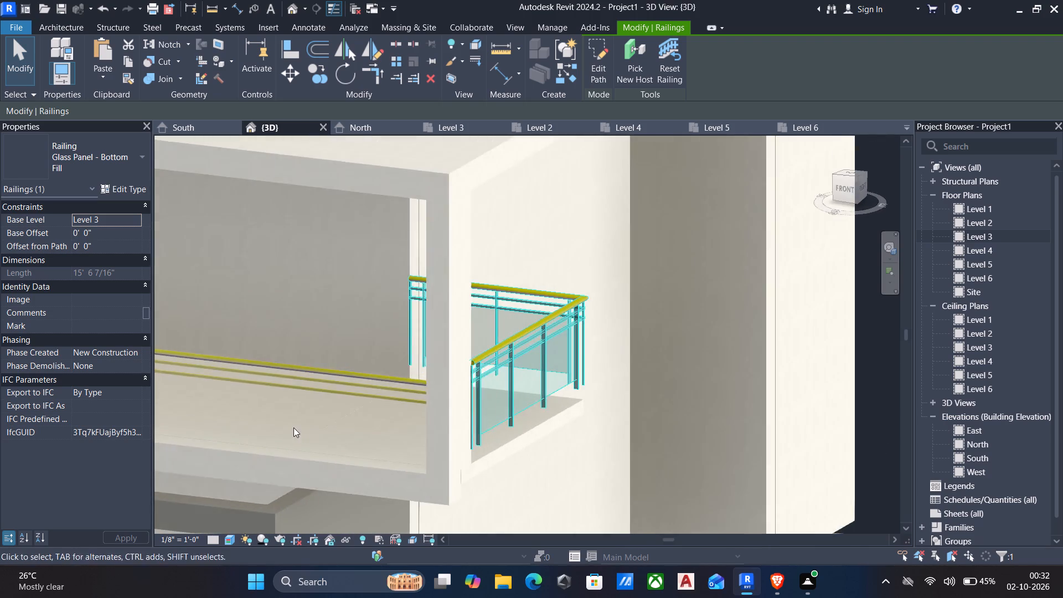
pyautogui.scroll(2, 574, 414)
pyautogui.keyDown('shift'); pyautogui.moveTo(575, 413); pyautogui.dragTo(470, 419, button='middle'); pyautogui.keyUp('shift')
pyautogui.scroll(-2, 463, 424)
pyautogui.moveTo(460, 450); pyautogui.dragTo(465, 354, button='middle')
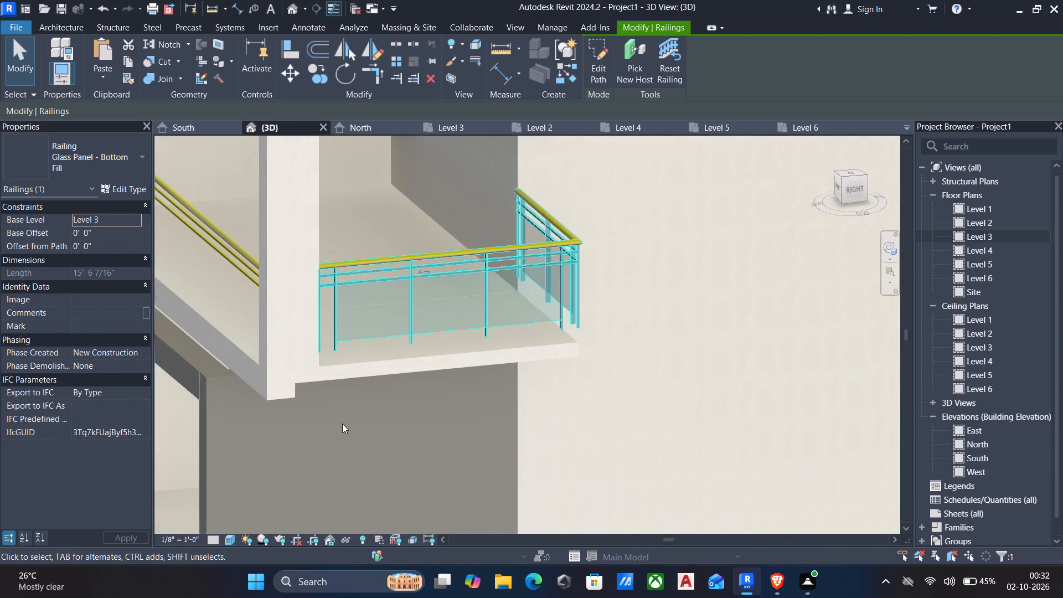
pyautogui.scroll(2, 297, 433)
pyautogui.moveTo(276, 418); pyautogui.dragTo(434, 384, button='middle')
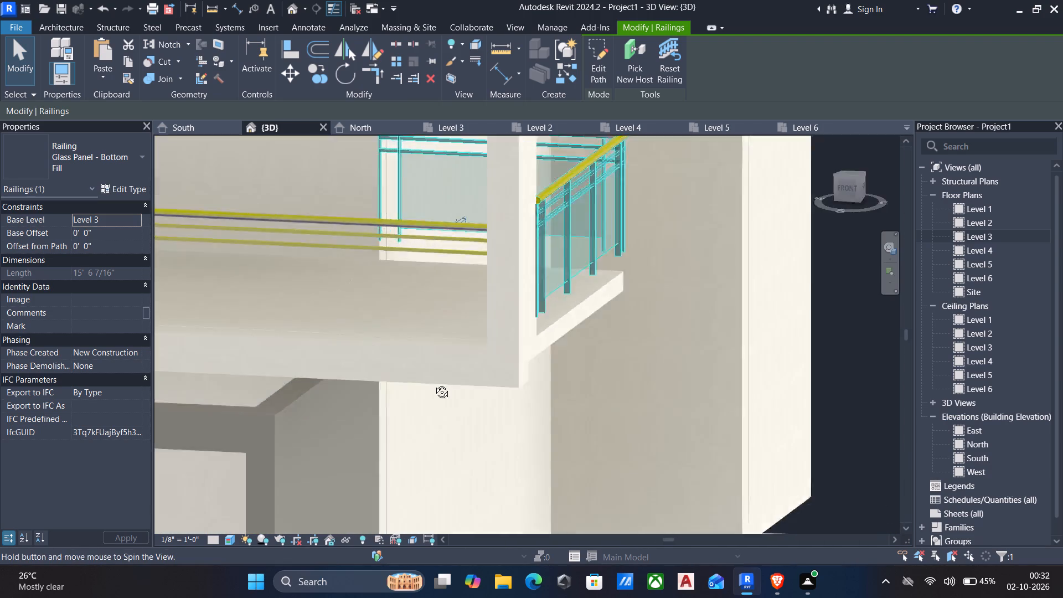
pyautogui.moveTo(434, 384); pyautogui.dragTo(564, 430, button='middle')
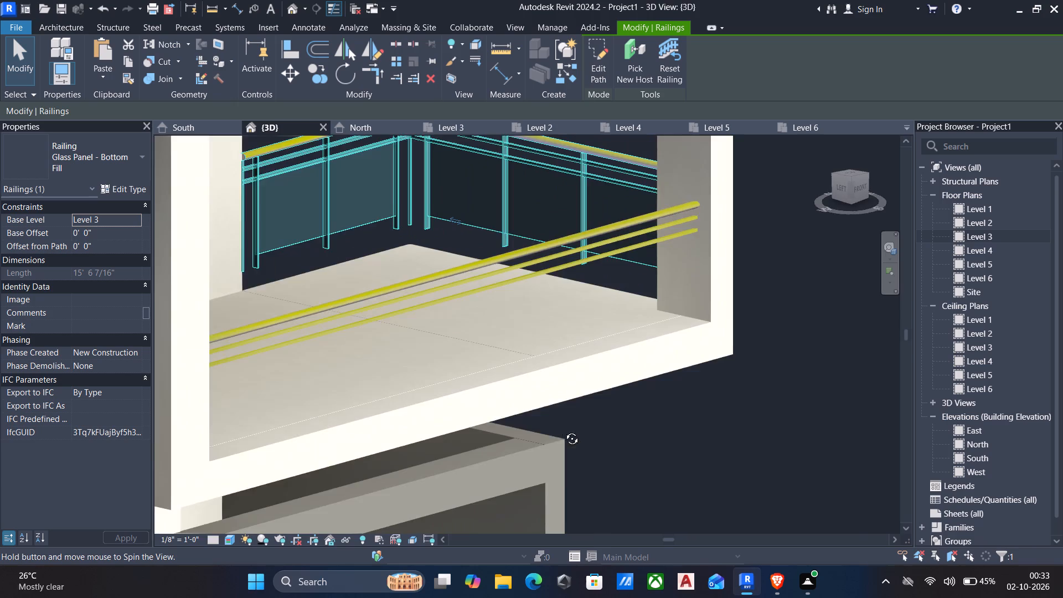
pyautogui.moveTo(564, 430); pyautogui.dragTo(572, 436, button='middle')
pyautogui.scroll(-3, 574, 434)
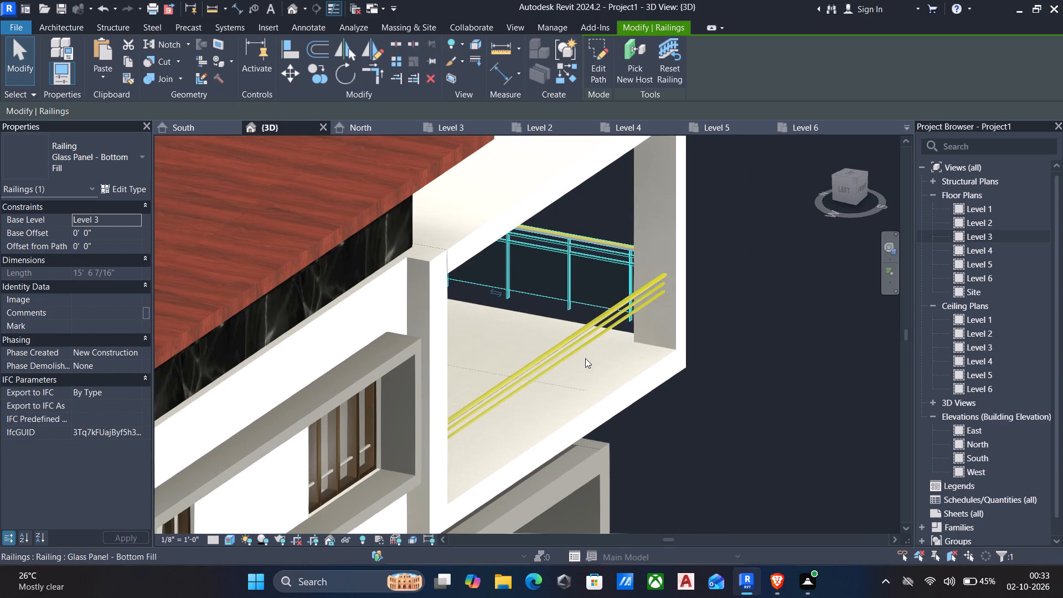
pyautogui.press('Escape')
# Examine the balcony railings from the side, the rear and inside the frame, including the post bases at the slab corner.
pyautogui.keyDown('shift'); pyautogui.moveTo(622, 358); pyautogui.dragTo(579, 363, button='middle'); pyautogui.keyUp('shift')
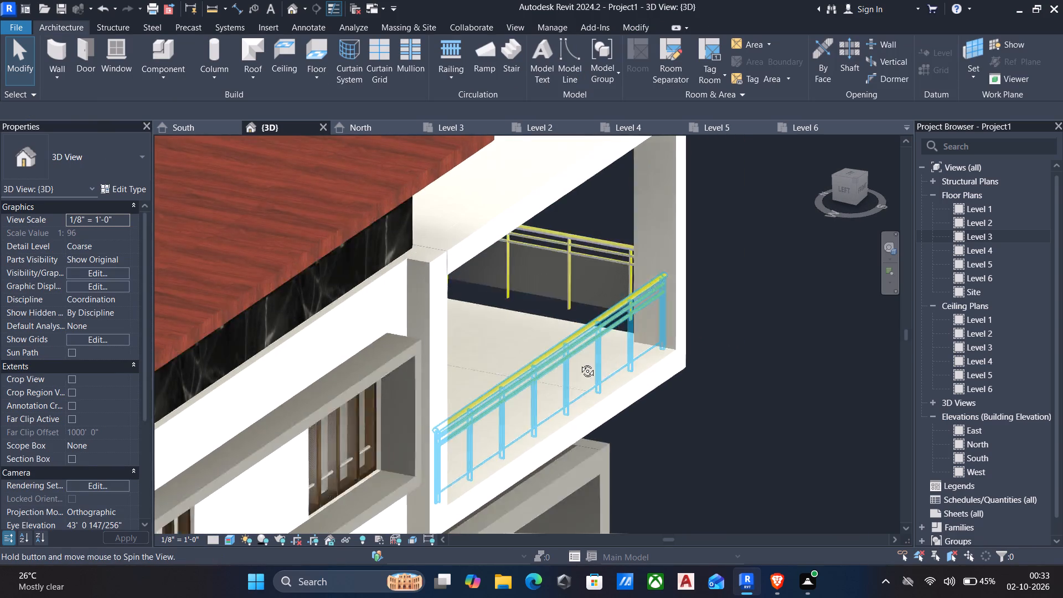
pyautogui.keyDown('shift'); pyautogui.moveTo(579, 363); pyautogui.dragTo(354, 354, button='middle'); pyautogui.keyUp('shift')
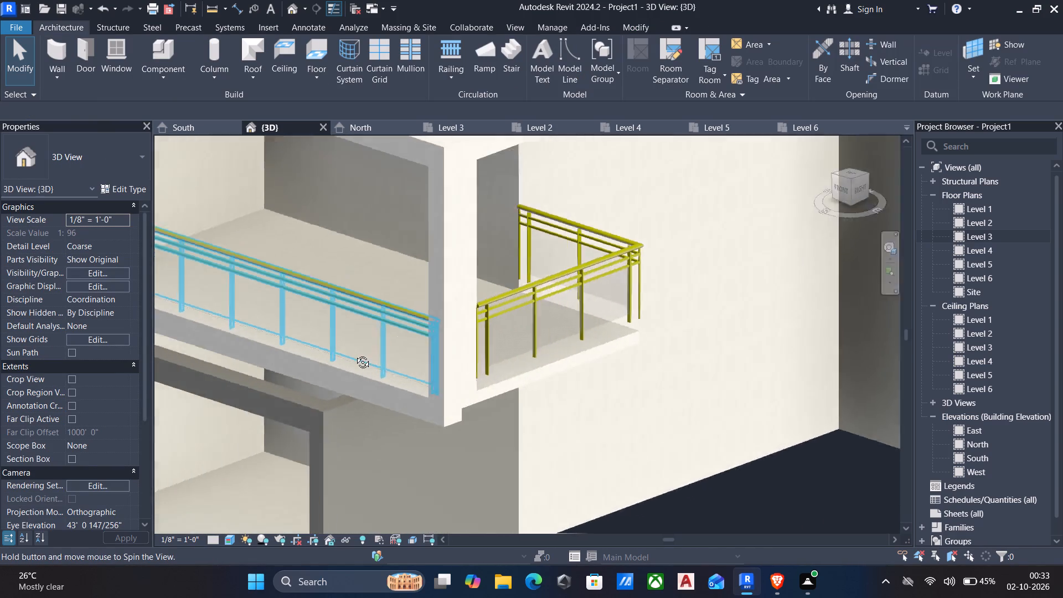
pyautogui.keyDown('shift'); pyautogui.moveTo(354, 354); pyautogui.dragTo(116, 349, button='middle'); pyautogui.keyUp('shift')
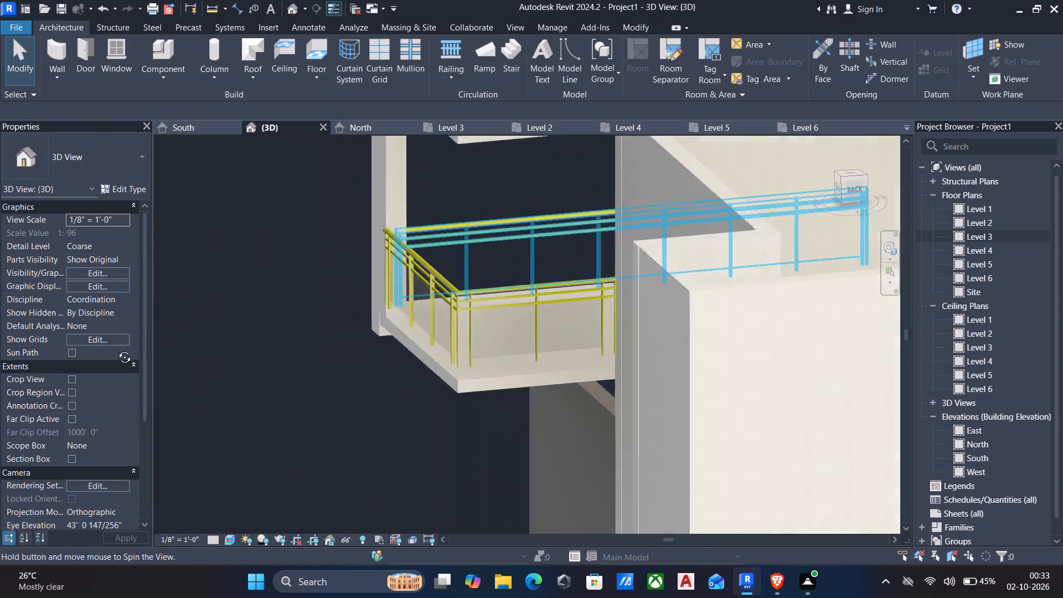
pyautogui.keyDown('shift'); pyautogui.moveTo(116, 349); pyautogui.dragTo(118, 365, button='middle'); pyautogui.keyUp('shift')
pyautogui.scroll(5, 426, 364)
pyautogui.scroll(5, 551, 388)
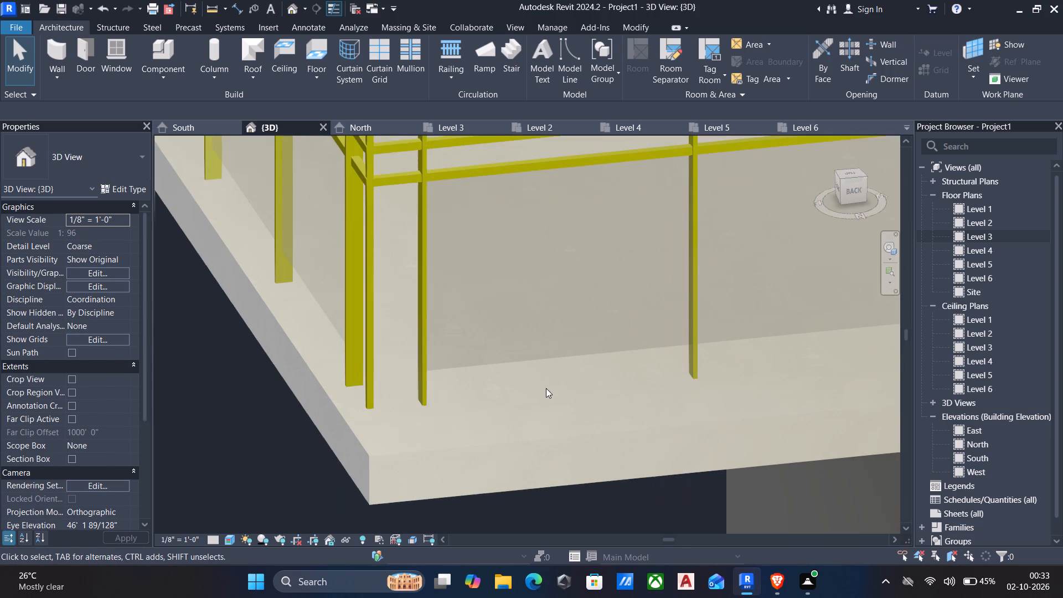
pyautogui.scroll(-9, 545, 393)
pyautogui.keyDown('shift'); pyautogui.moveTo(505, 388); pyautogui.dragTo(569, 377, button='middle'); pyautogui.keyUp('shift')
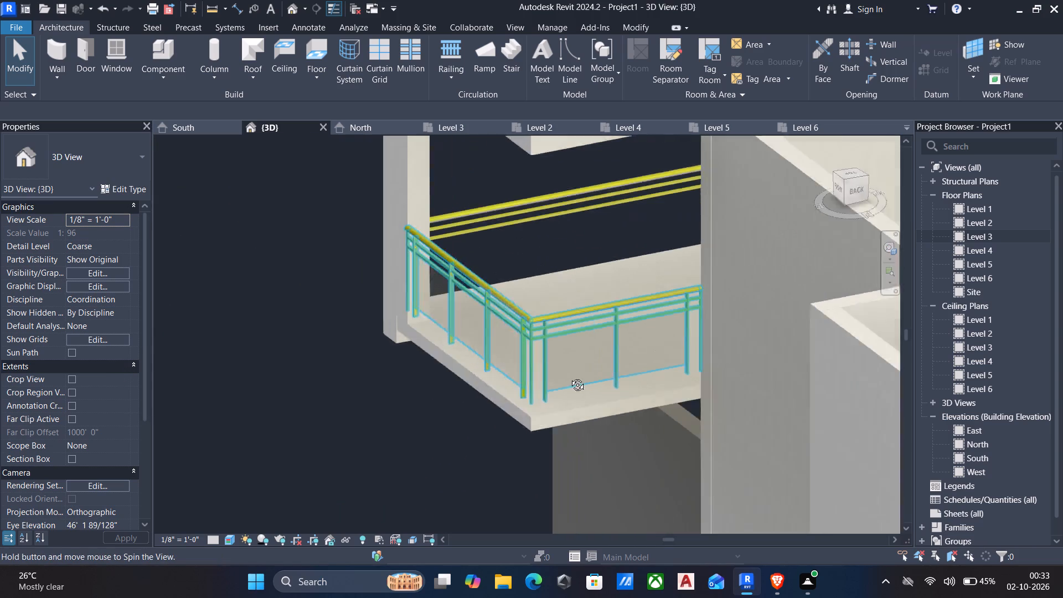
pyautogui.keyDown('shift'); pyautogui.moveTo(569, 377); pyautogui.dragTo(830, 330, button='middle'); pyautogui.keyUp('shift')
pyautogui.keyDown('shift'); pyautogui.moveTo(535, 287); pyautogui.dragTo(623, 334, button='middle'); pyautogui.keyUp('shift')
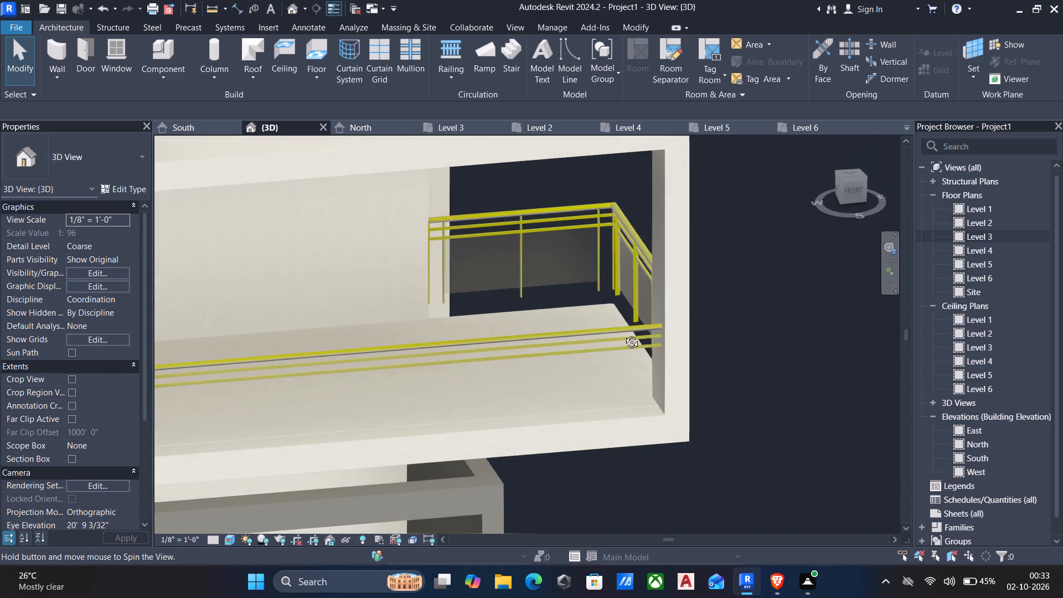
pyautogui.keyDown('shift'); pyautogui.moveTo(623, 334); pyautogui.dragTo(625, 334, button='middle'); pyautogui.keyUp('shift')
pyautogui.scroll(-4, 625, 333)
pyautogui.moveTo(598, 364); pyautogui.dragTo(678, 341, button='middle')
pyautogui.scroll(2, 667, 335)
pyautogui.scroll(-3, 654, 353)
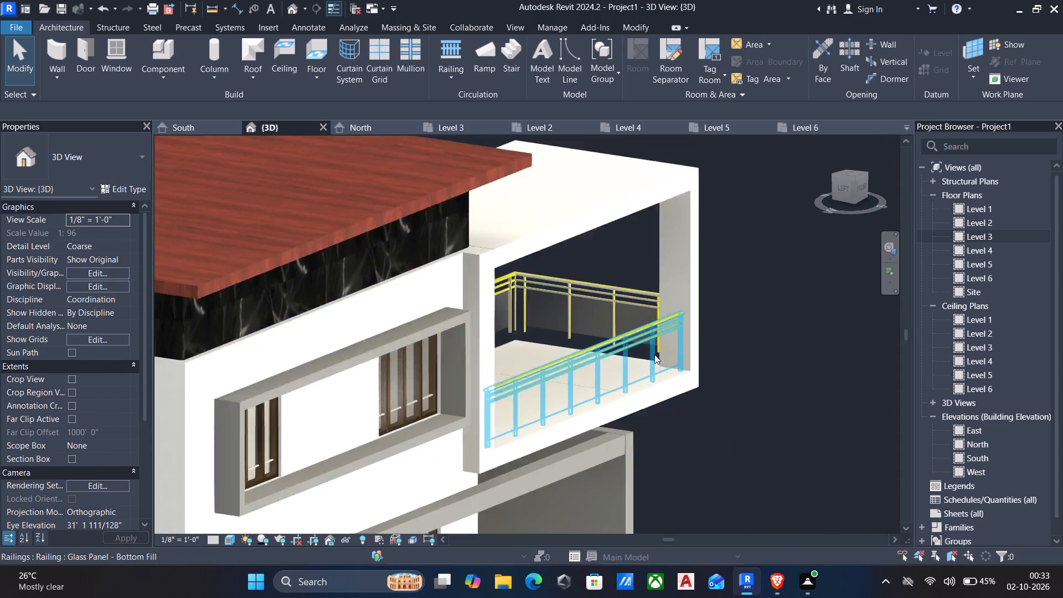
# Examine the whole house with its balcony railings and wooden roof from several front angles.
pyautogui.scroll(-4, 654, 354)
pyautogui.moveTo(647, 435); pyautogui.dragTo(643, 408, button='middle')
pyautogui.keyDown('shift'); pyautogui.moveTo(659, 398); pyautogui.dragTo(648, 400, button='middle'); pyautogui.keyUp('shift')
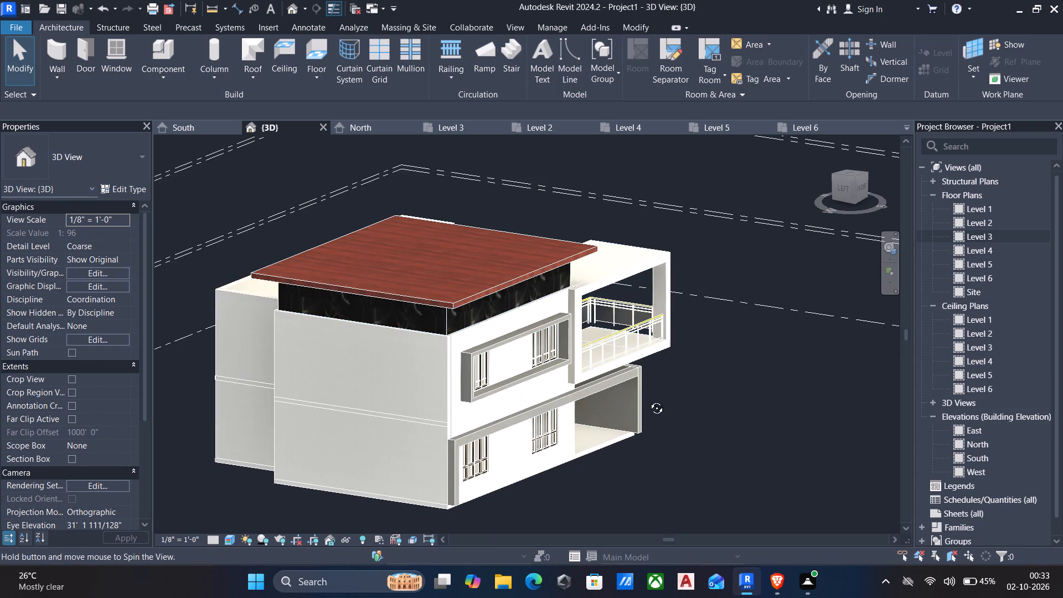
pyautogui.keyDown('shift'); pyautogui.moveTo(648, 400); pyautogui.dragTo(608, 414, button='middle'); pyautogui.keyUp('shift')
pyautogui.moveTo(604, 411); pyautogui.dragTo(605, 403, button='middle')
pyautogui.keyDown('shift'); pyautogui.moveTo(605, 403); pyautogui.dragTo(602, 372, button='middle'); pyautogui.keyUp('shift')
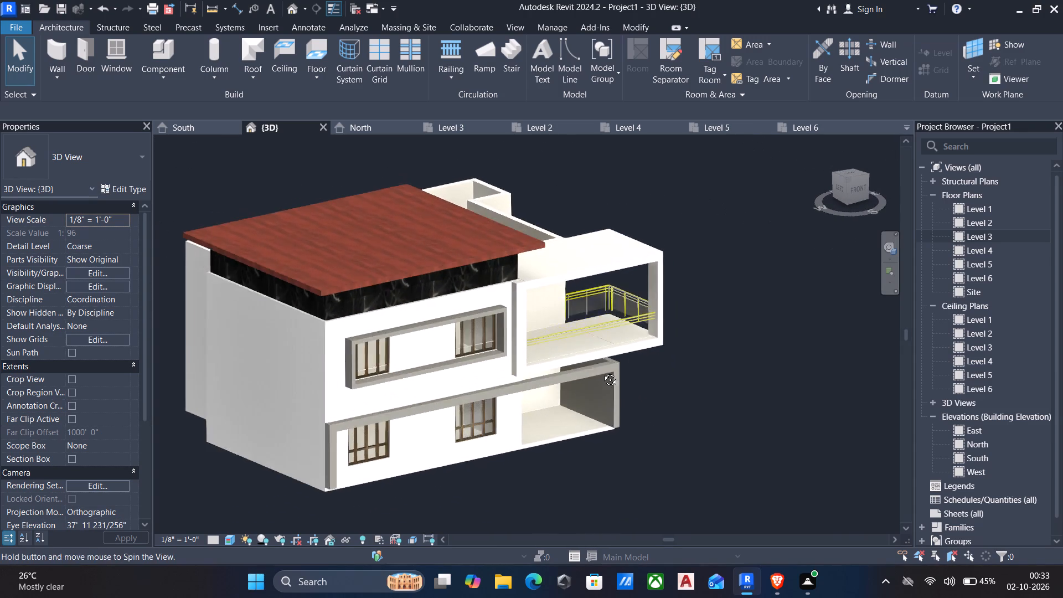
pyautogui.keyDown('shift'); pyautogui.moveTo(602, 372); pyautogui.dragTo(602, 371, button='middle'); pyautogui.keyUp('shift')
pyautogui.moveTo(553, 407); pyautogui.dragTo(575, 409, button='middle')
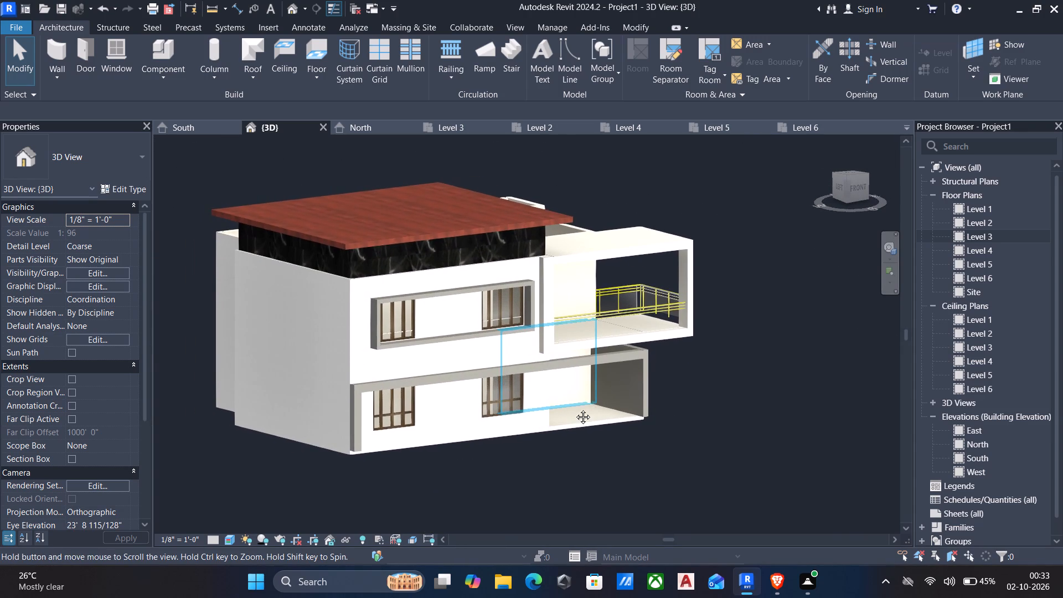
pyautogui.moveTo(575, 409); pyautogui.dragTo(565, 410, button='middle')
pyautogui.keyDown('shift'); pyautogui.moveTo(561, 408); pyautogui.dragTo(546, 401, button='middle'); pyautogui.keyUp('shift')
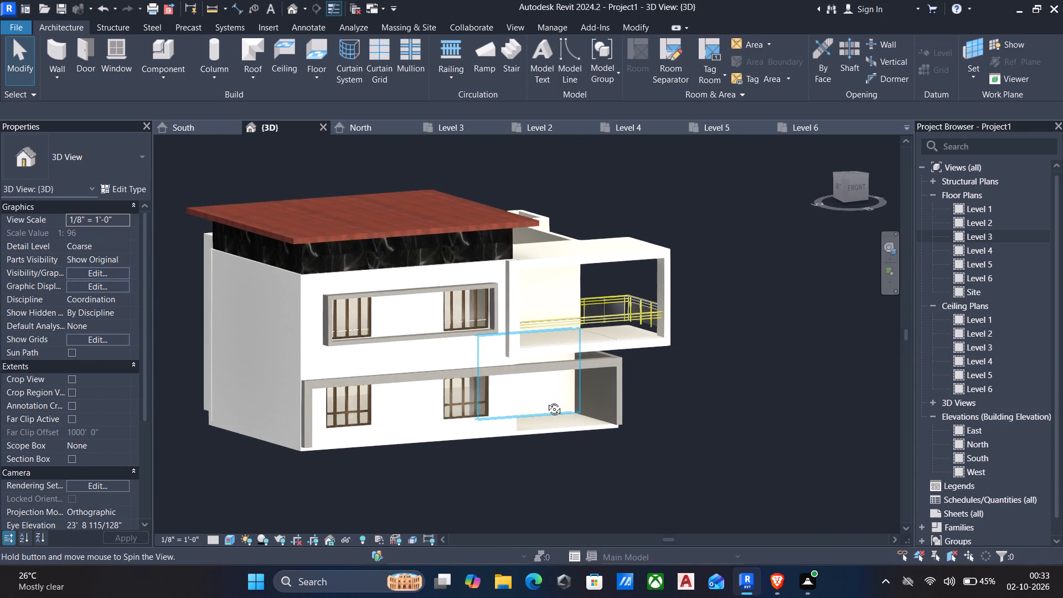
pyautogui.keyDown('shift'); pyautogui.moveTo(546, 401); pyautogui.dragTo(545, 401, button='middle'); pyautogui.keyUp('shift')
pyautogui.moveTo(537, 391); pyautogui.dragTo(566, 400, button='middle')
pyautogui.scroll(1, 566, 400)
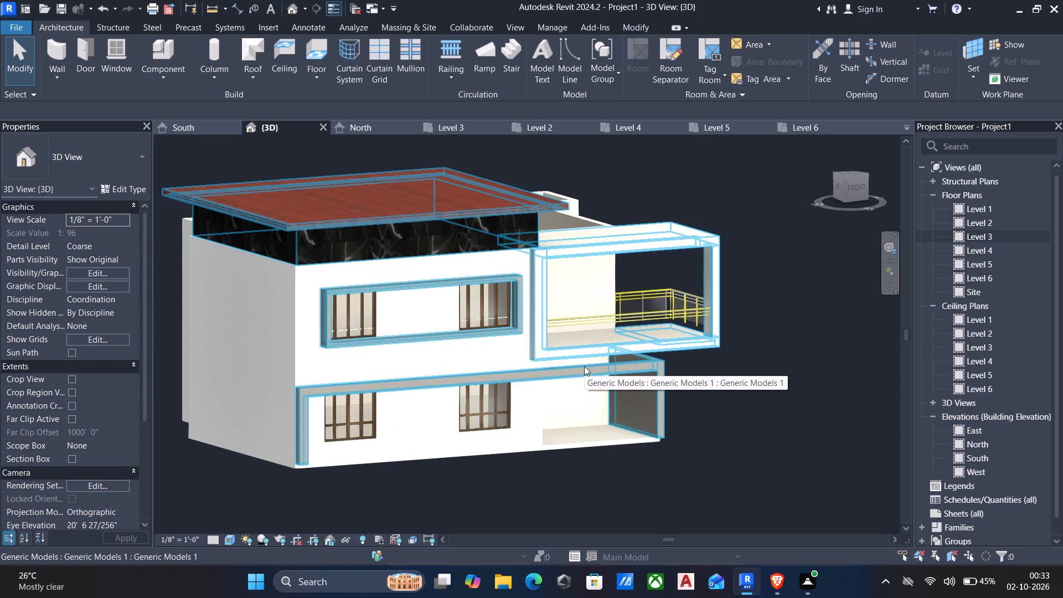
# Preview the print of the visible portion of the 3D view and inspect the house at closer zoom.
pyautogui.hotkey('ctrl', 'p')
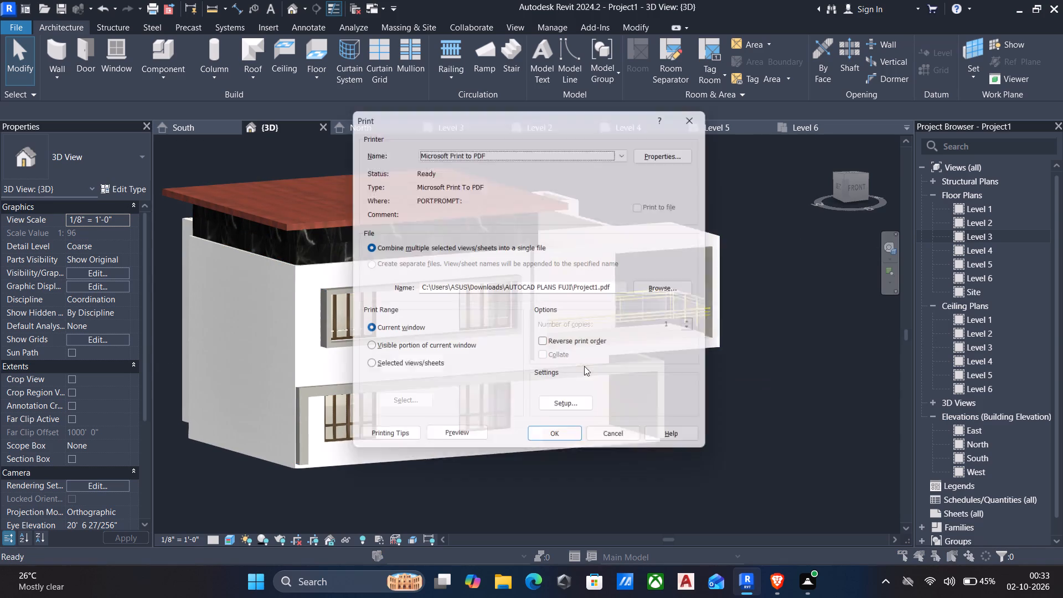
pyautogui.click(380, 352)
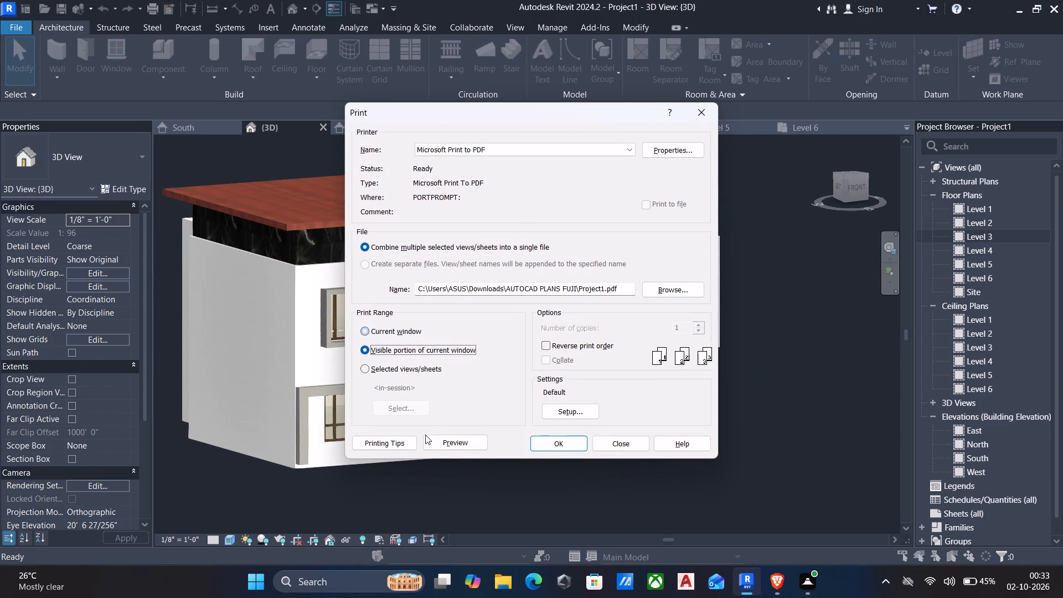
pyautogui.click(433, 440)
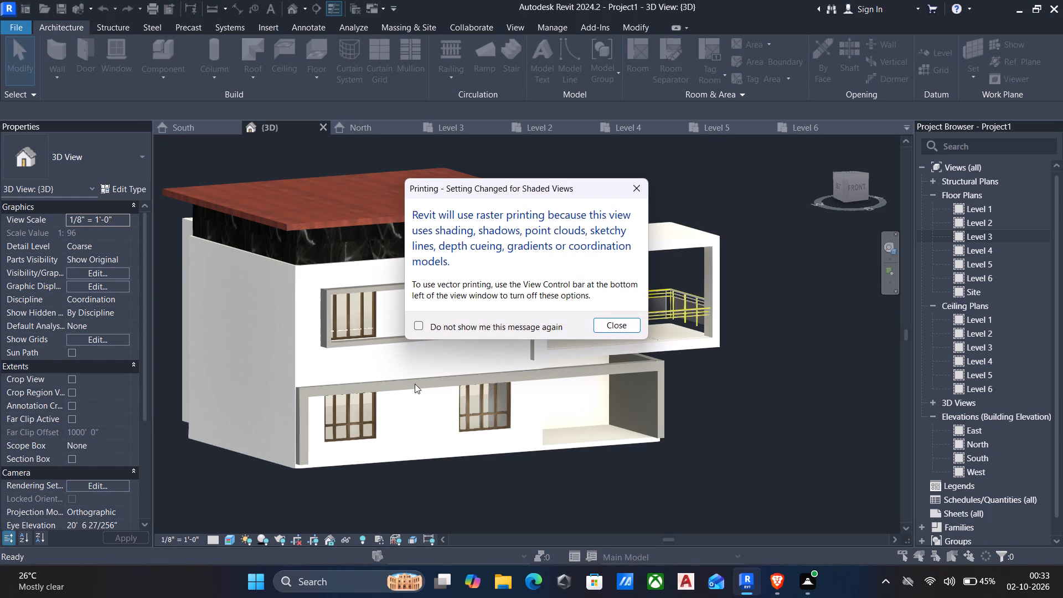
pyautogui.click(598, 323)
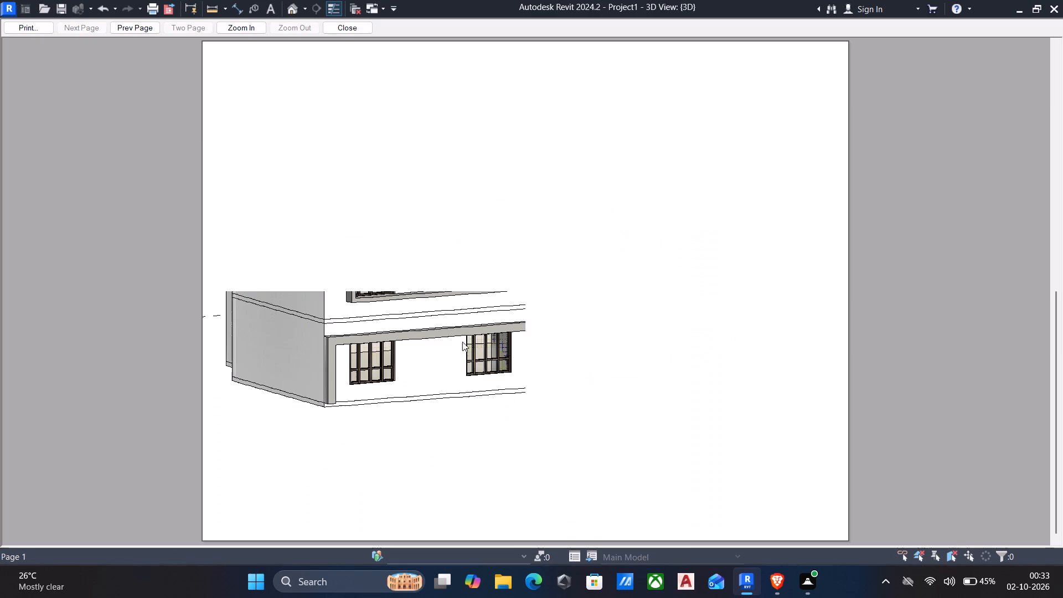
pyautogui.scroll(2, 321, 226)
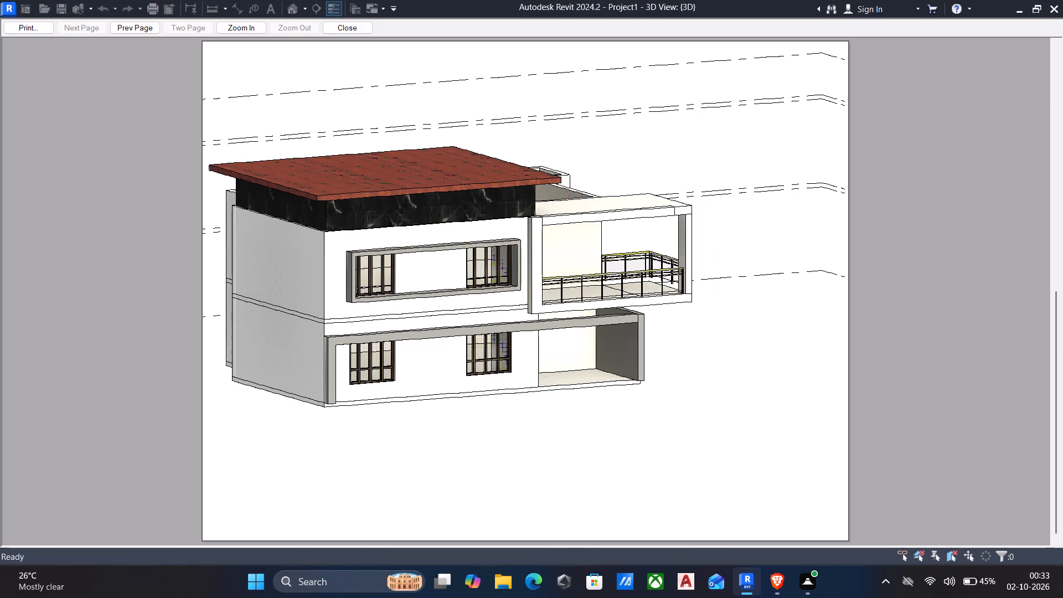
pyautogui.click(225, 22)
pyautogui.scroll(3, 288, 305)
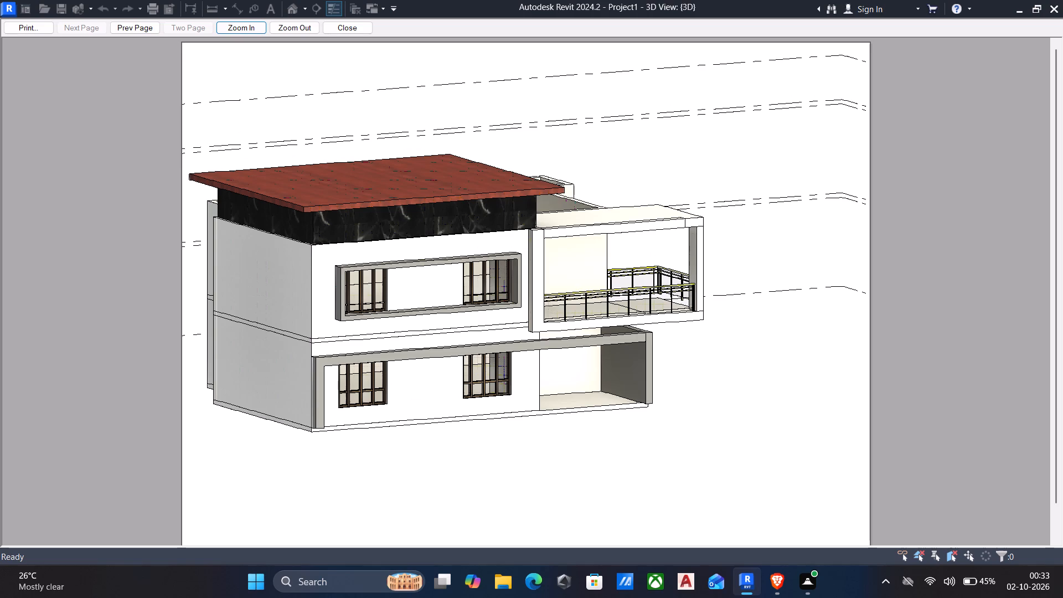
pyautogui.scroll(3, 270, 139)
pyautogui.click(249, 28)
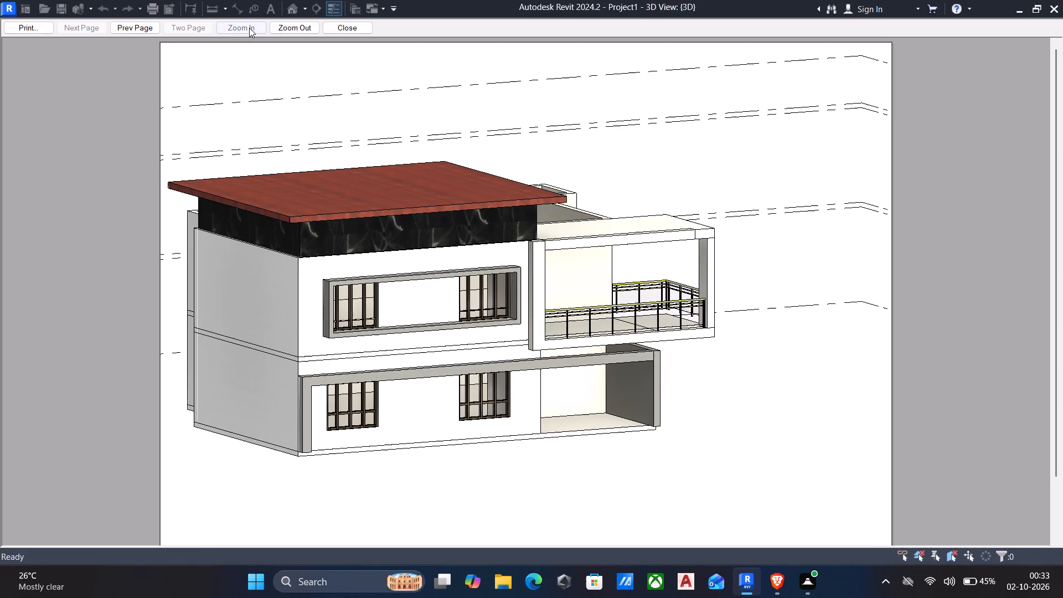
pyautogui.click(349, 25)
pyautogui.moveTo(455, 298); pyautogui.dragTo(507, 317, button='middle')
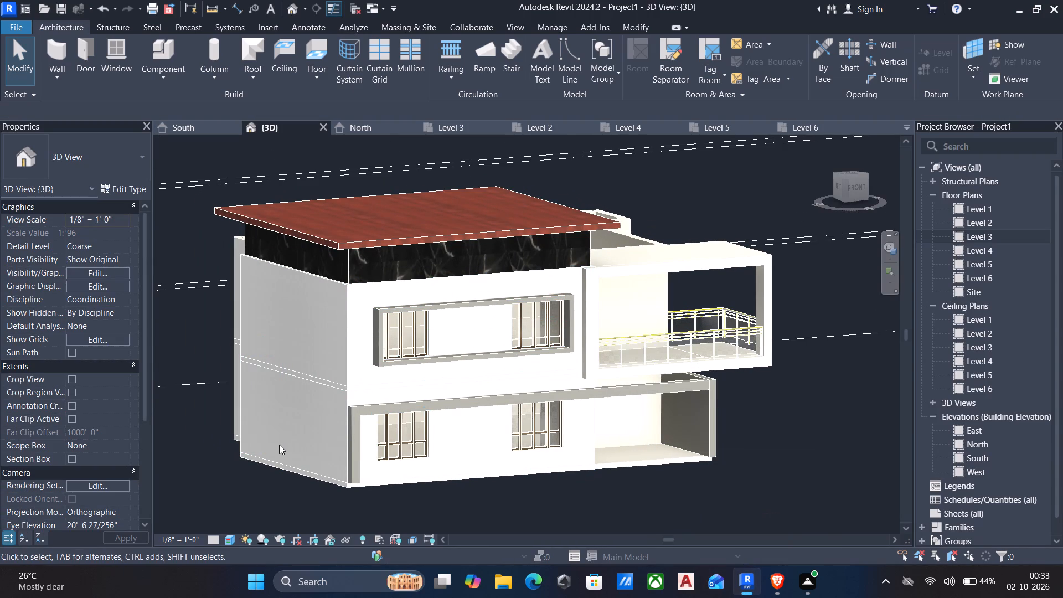
# Start saving the project and look through the ASUS user's Downloads and Documents folders for a save location.
pyautogui.hotkey('ctrl', 's')
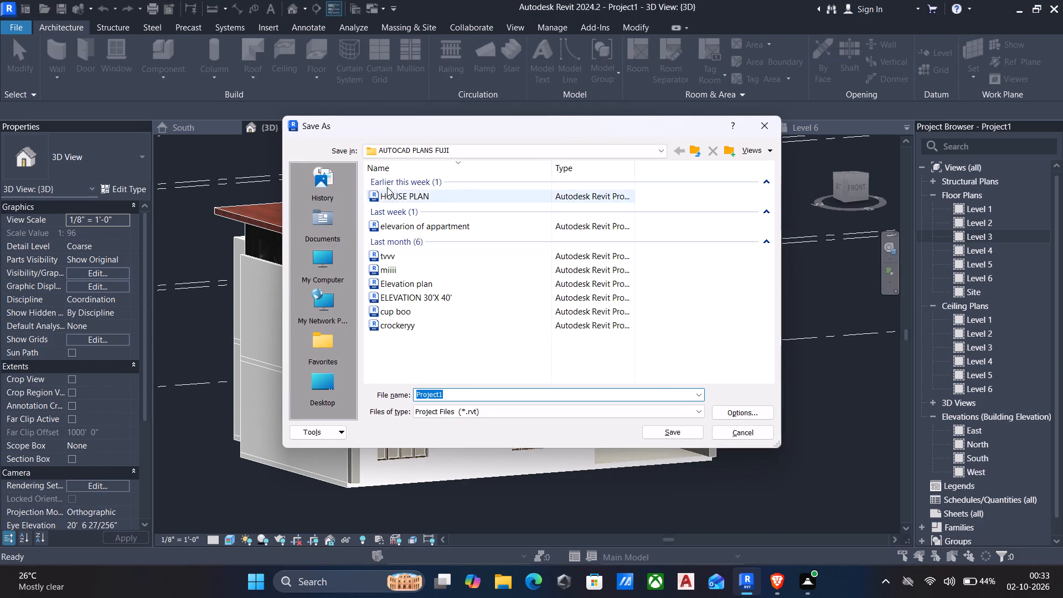
pyautogui.click(460, 149)
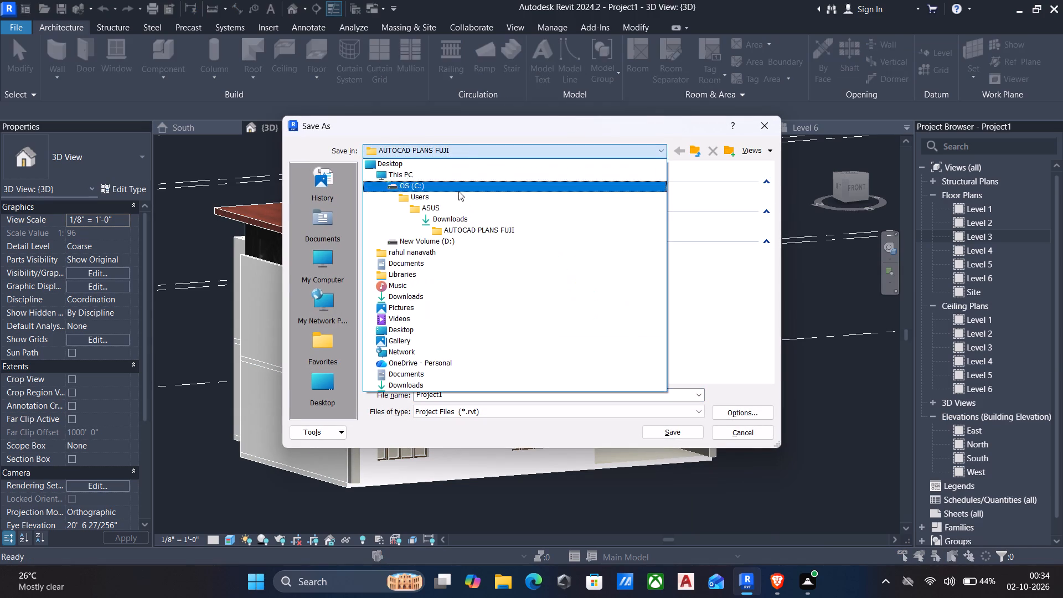
pyautogui.click(436, 208)
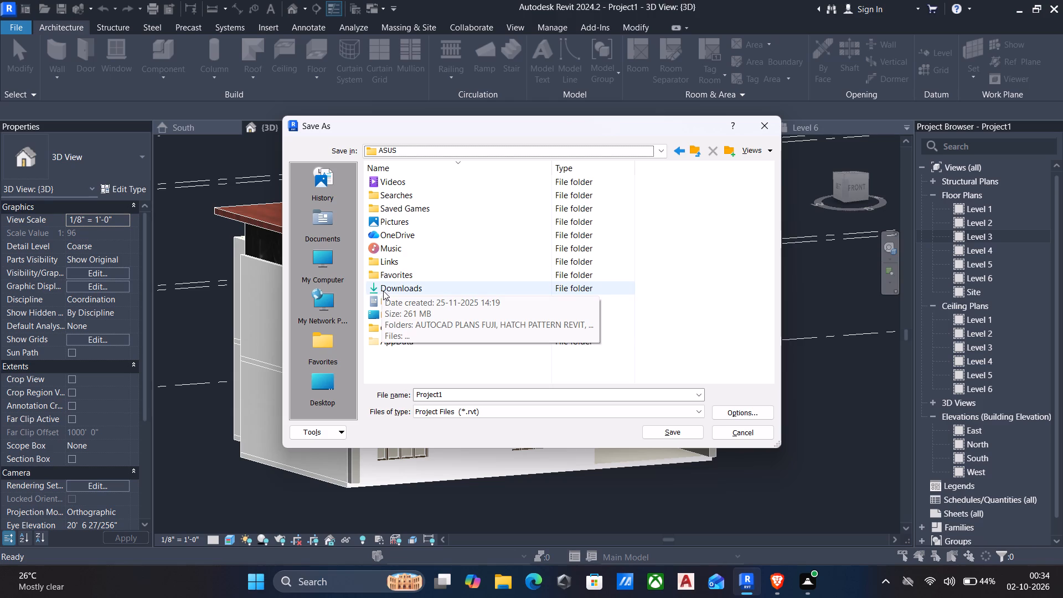
pyautogui.click(407, 156)
pyautogui.click(407, 156)
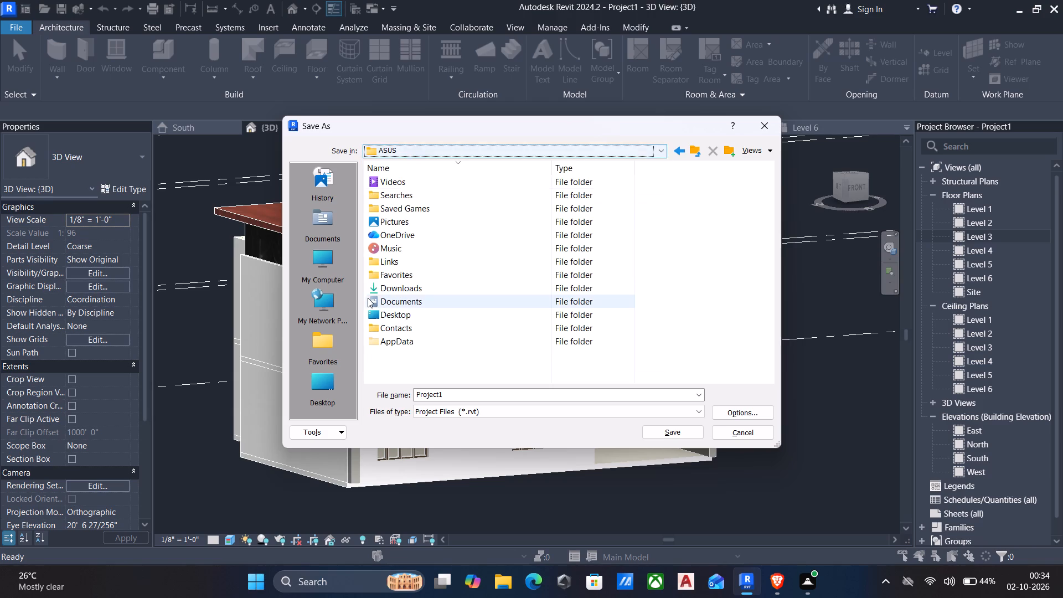
pyautogui.doubleClick(371, 290)
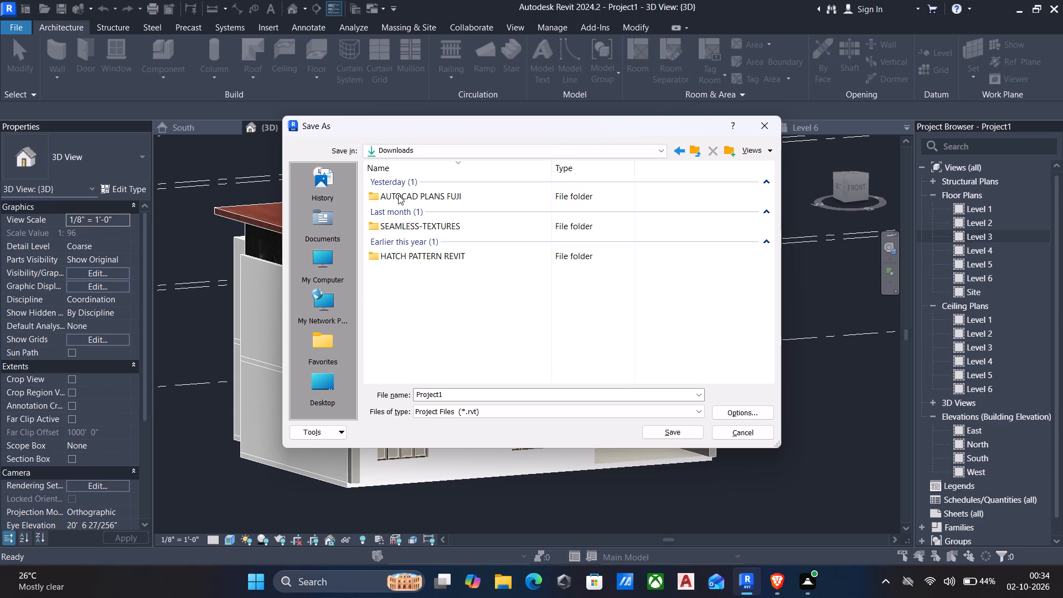
pyautogui.click(431, 149)
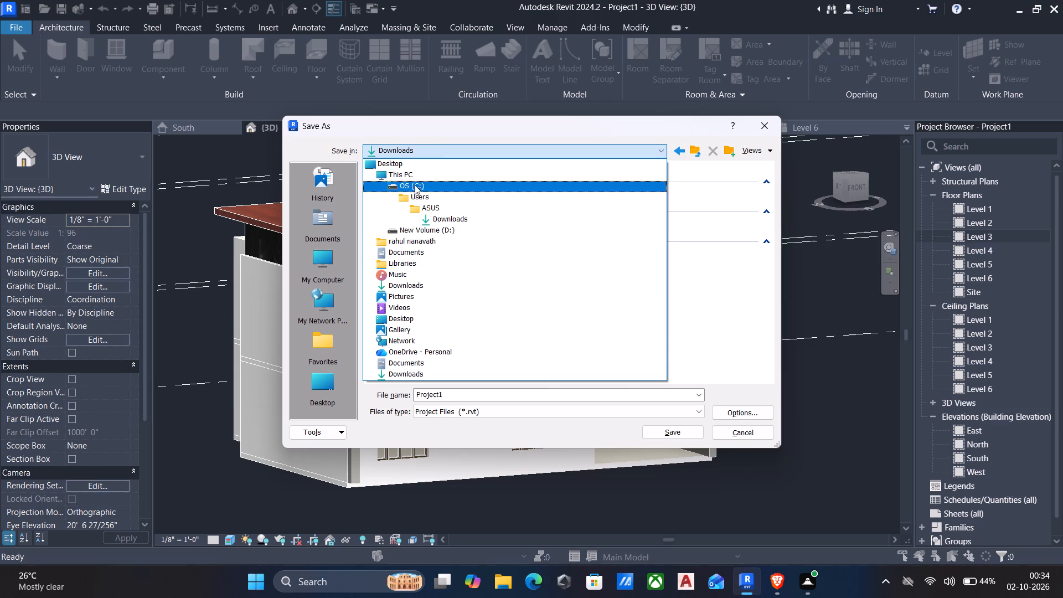
pyautogui.click(415, 204)
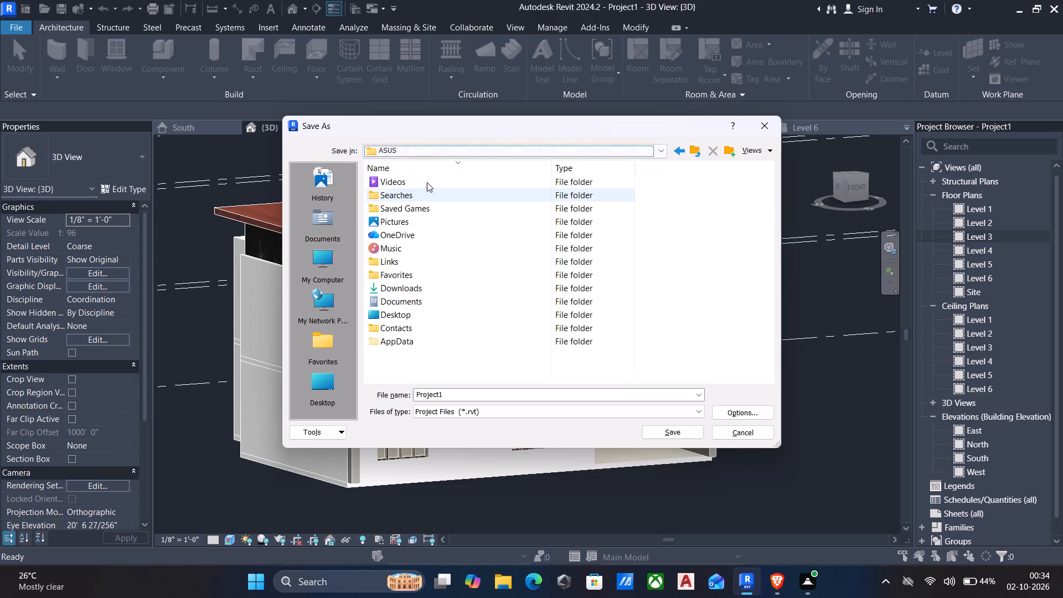
pyautogui.click(434, 147)
pyautogui.doubleClick(416, 193)
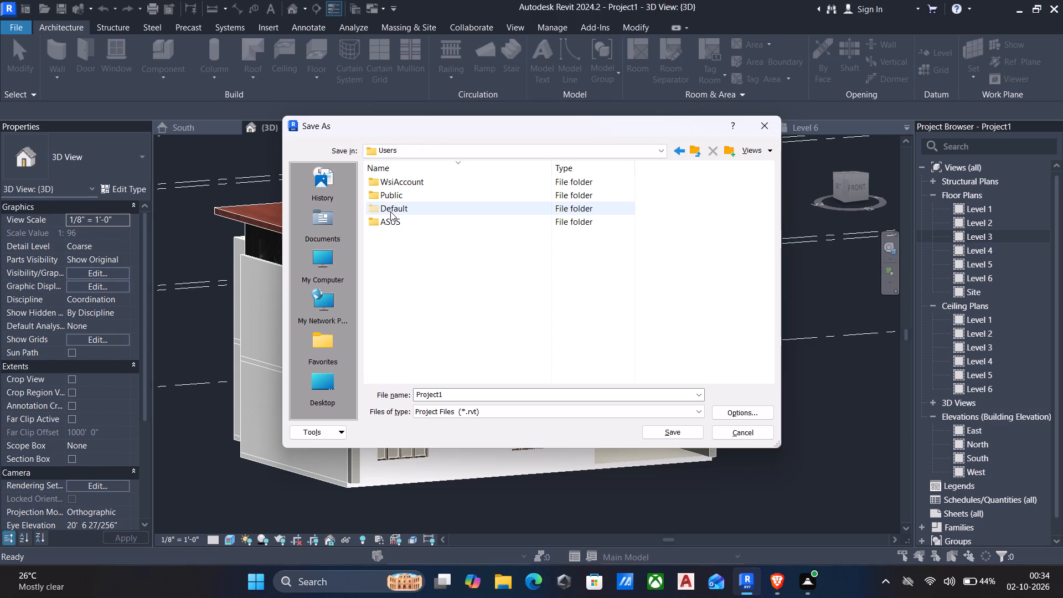
pyautogui.doubleClick(386, 221)
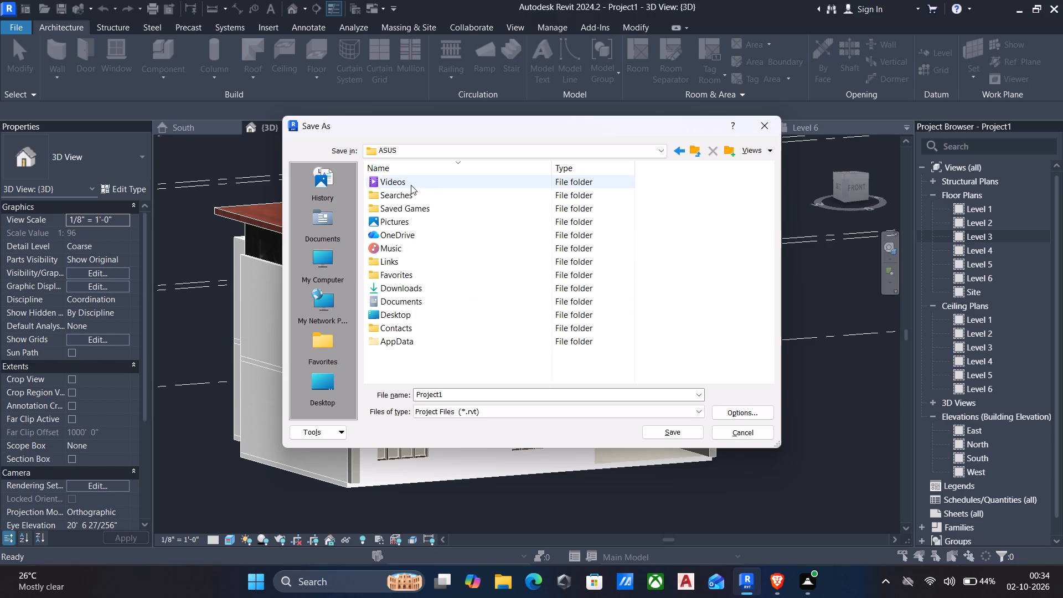
pyautogui.doubleClick(379, 292)
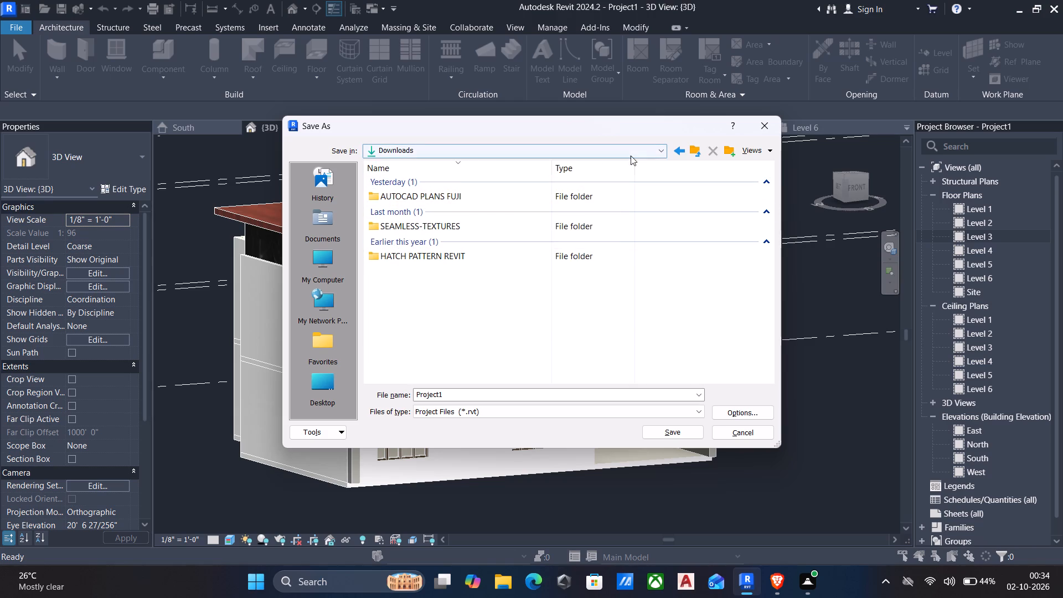
pyautogui.click(675, 149)
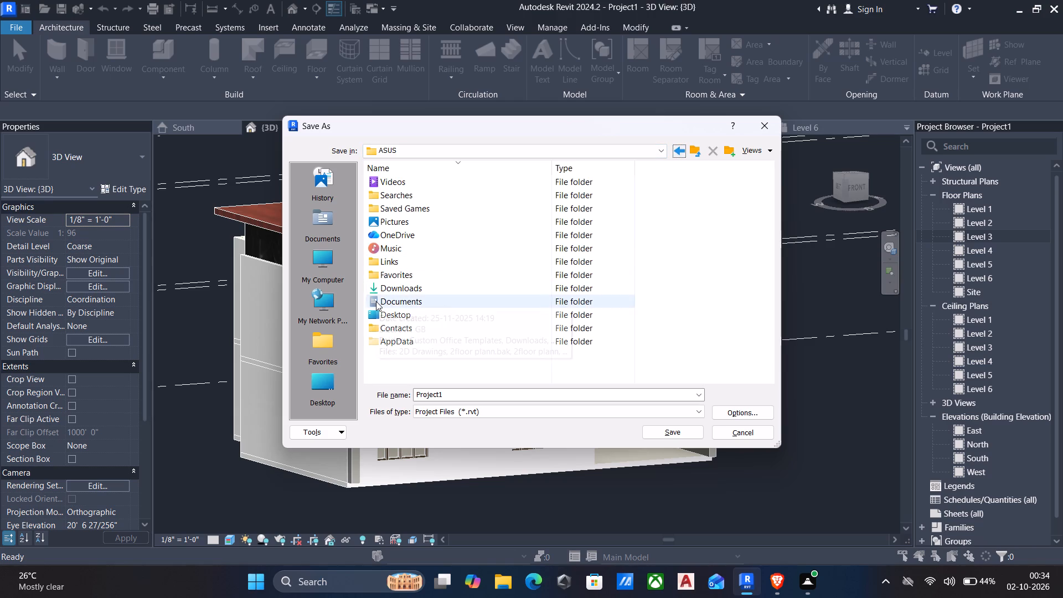
pyautogui.doubleClick(376, 301)
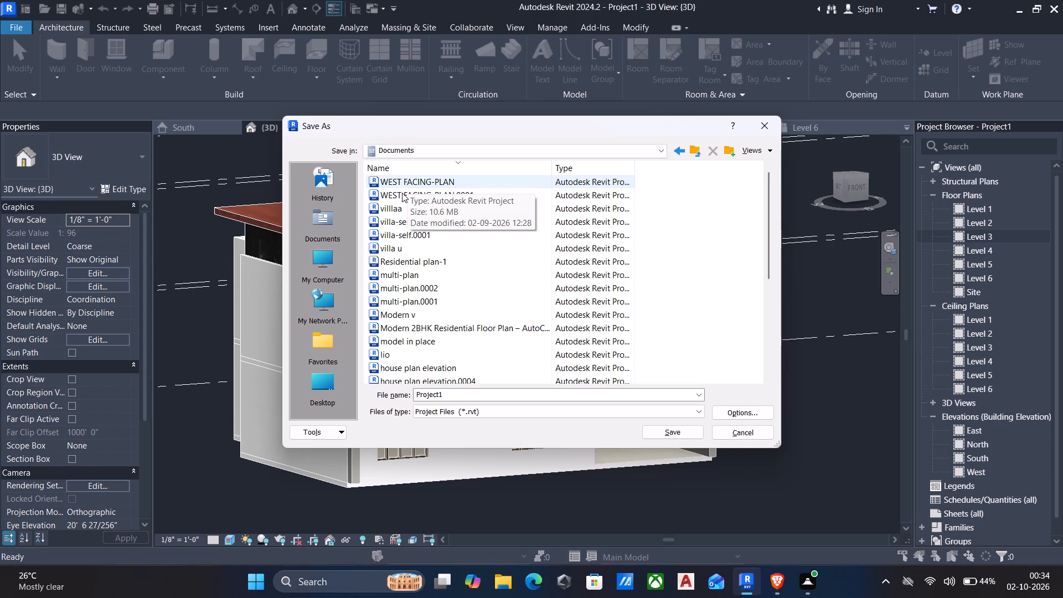
pyautogui.scroll(-11, 400, 200)
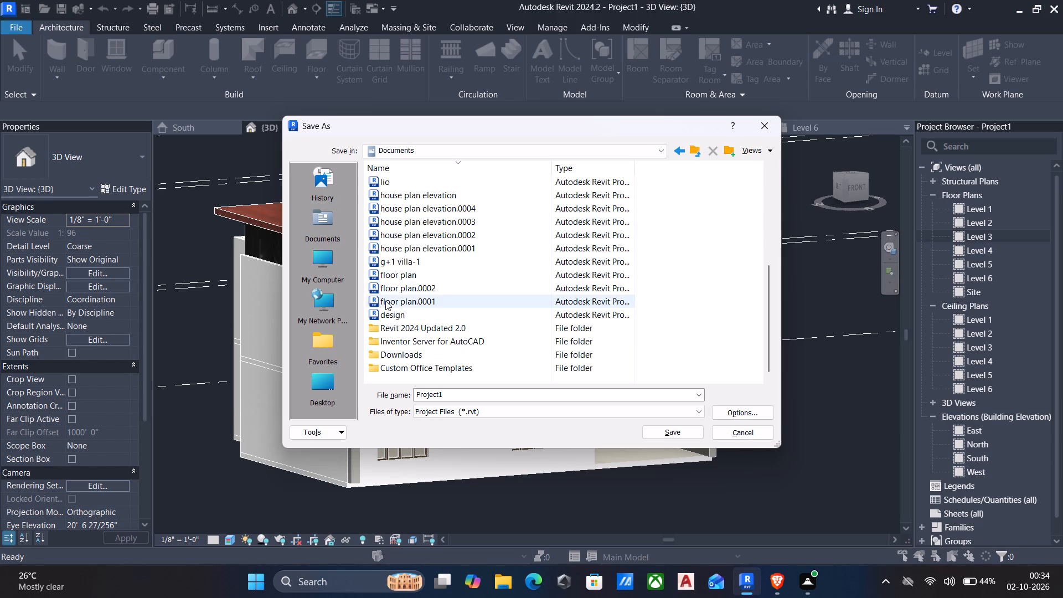
pyautogui.scroll(5, 389, 325)
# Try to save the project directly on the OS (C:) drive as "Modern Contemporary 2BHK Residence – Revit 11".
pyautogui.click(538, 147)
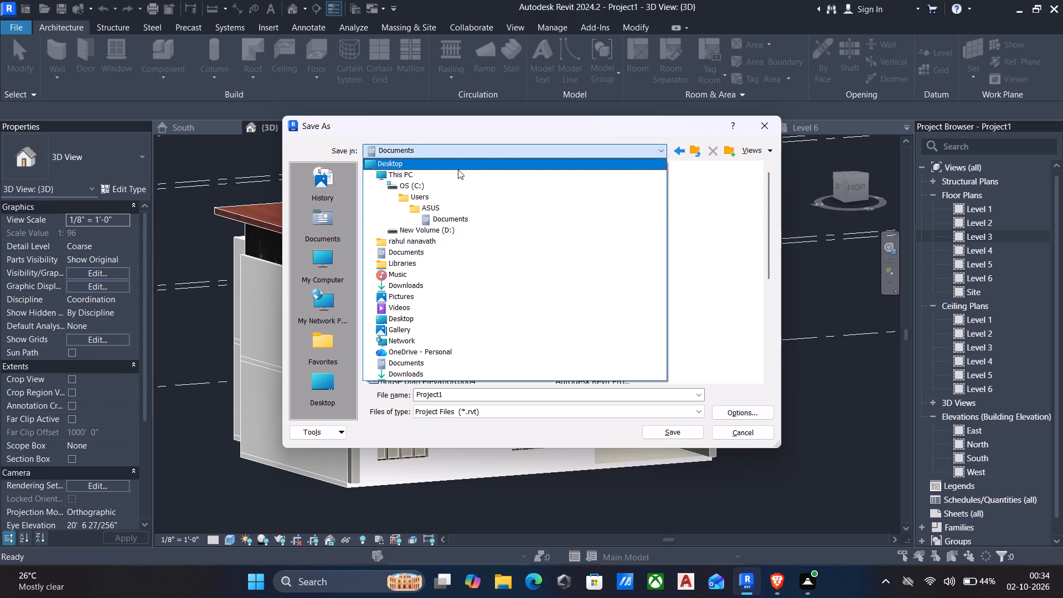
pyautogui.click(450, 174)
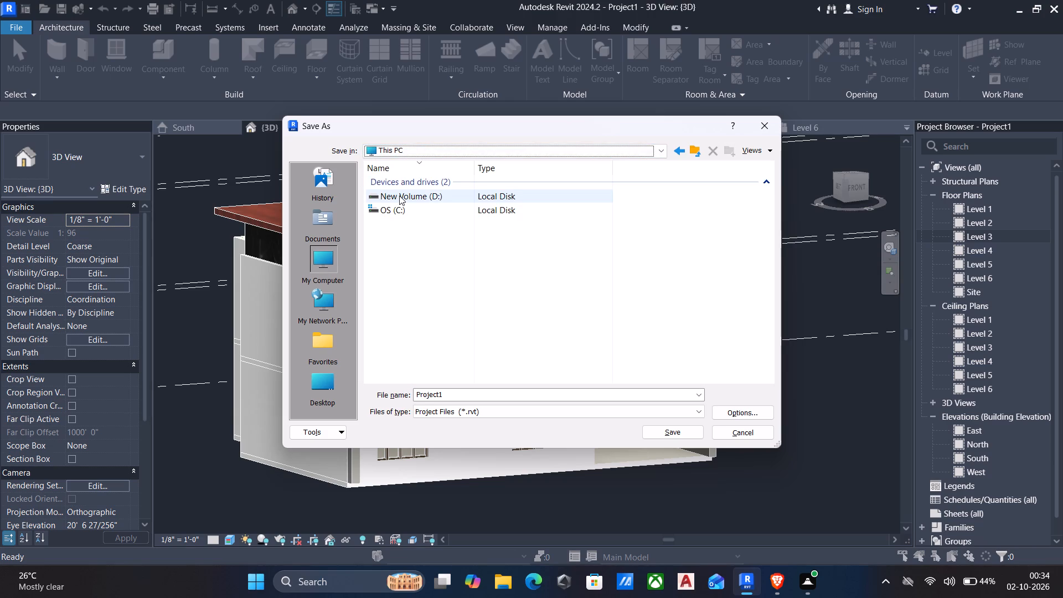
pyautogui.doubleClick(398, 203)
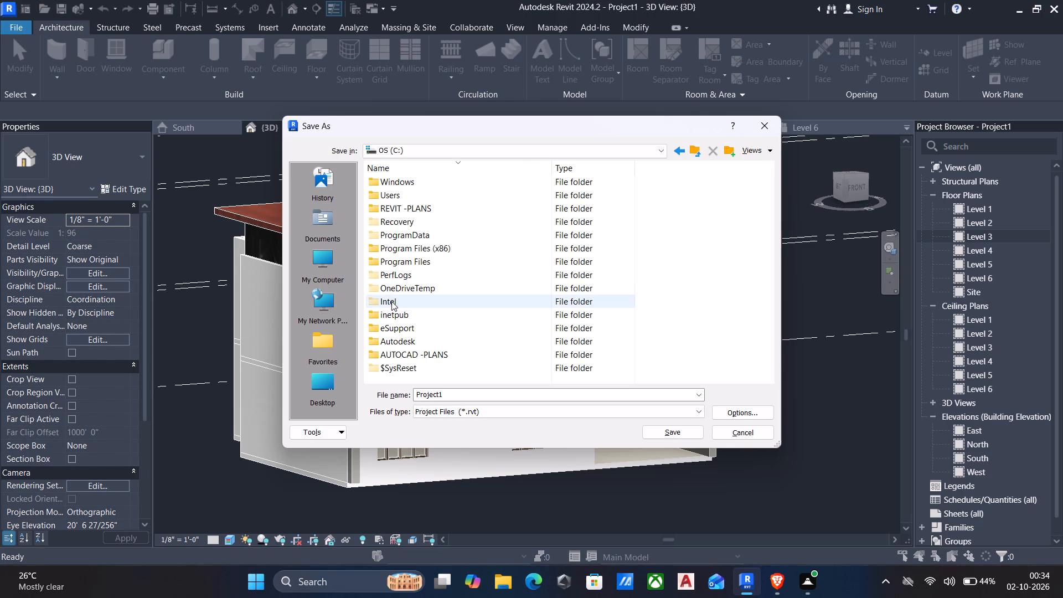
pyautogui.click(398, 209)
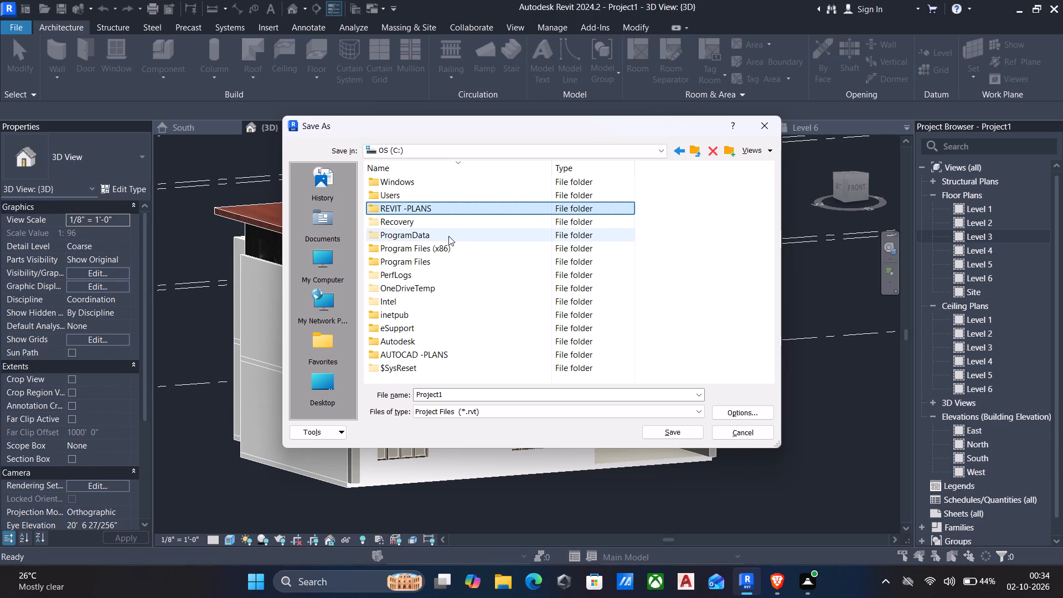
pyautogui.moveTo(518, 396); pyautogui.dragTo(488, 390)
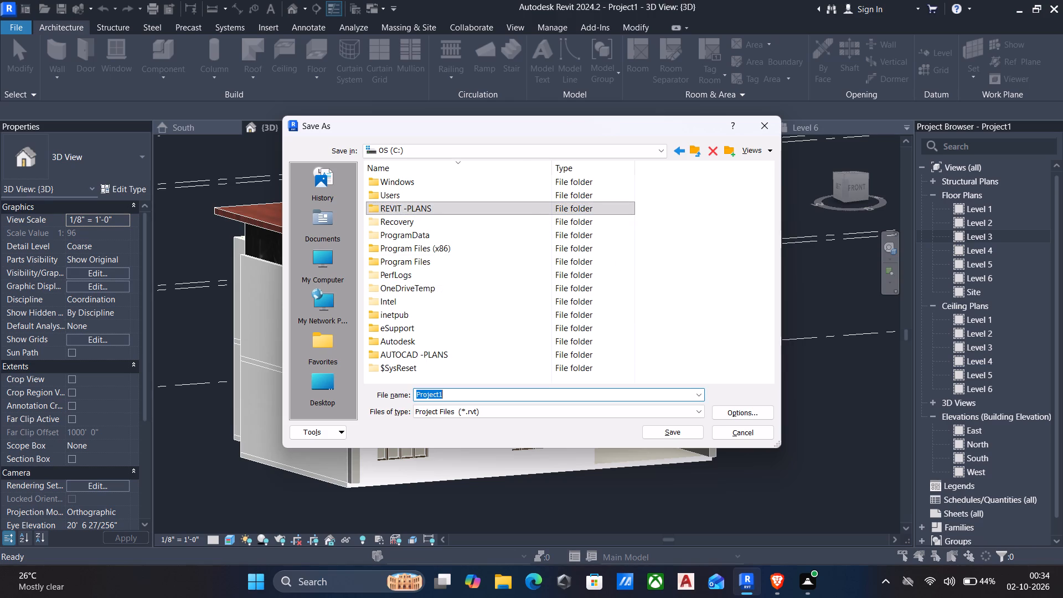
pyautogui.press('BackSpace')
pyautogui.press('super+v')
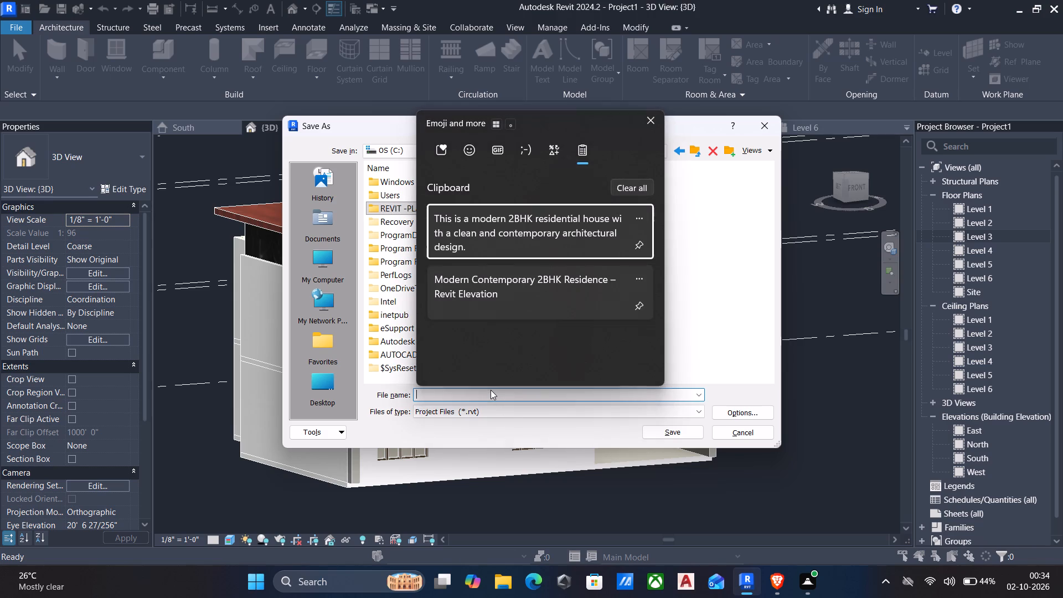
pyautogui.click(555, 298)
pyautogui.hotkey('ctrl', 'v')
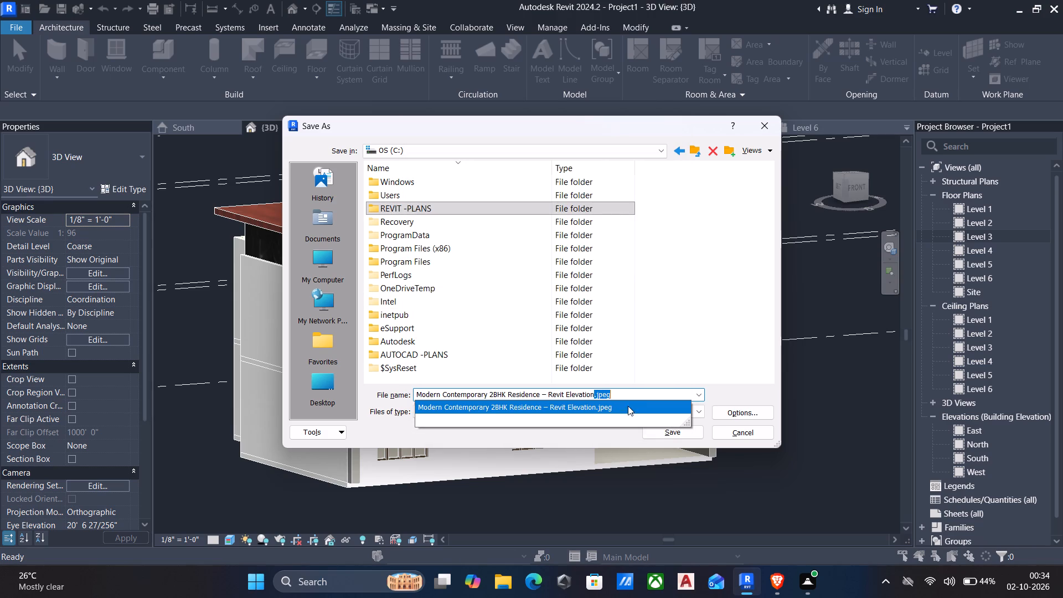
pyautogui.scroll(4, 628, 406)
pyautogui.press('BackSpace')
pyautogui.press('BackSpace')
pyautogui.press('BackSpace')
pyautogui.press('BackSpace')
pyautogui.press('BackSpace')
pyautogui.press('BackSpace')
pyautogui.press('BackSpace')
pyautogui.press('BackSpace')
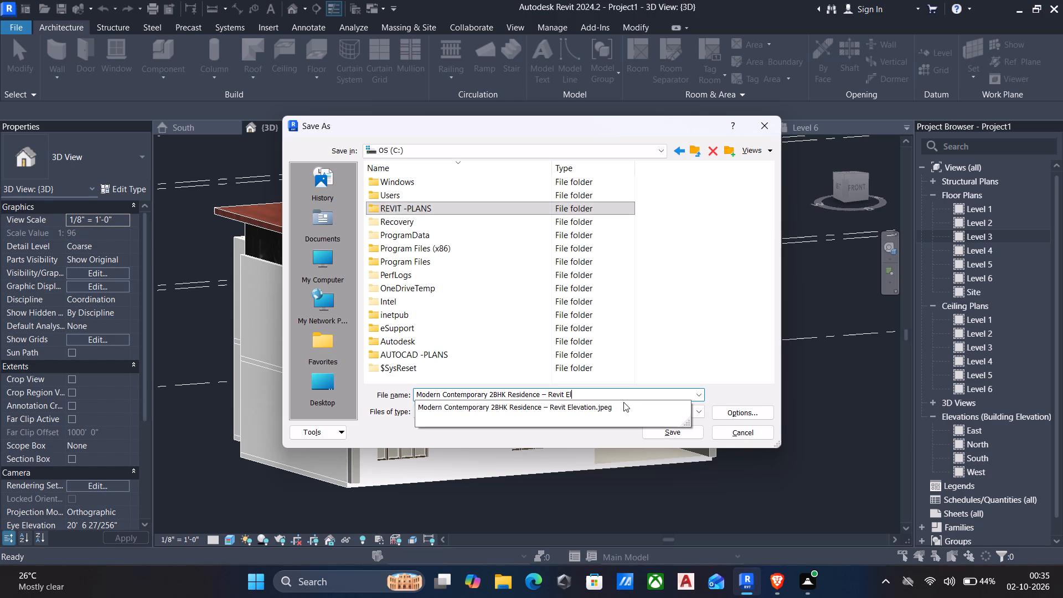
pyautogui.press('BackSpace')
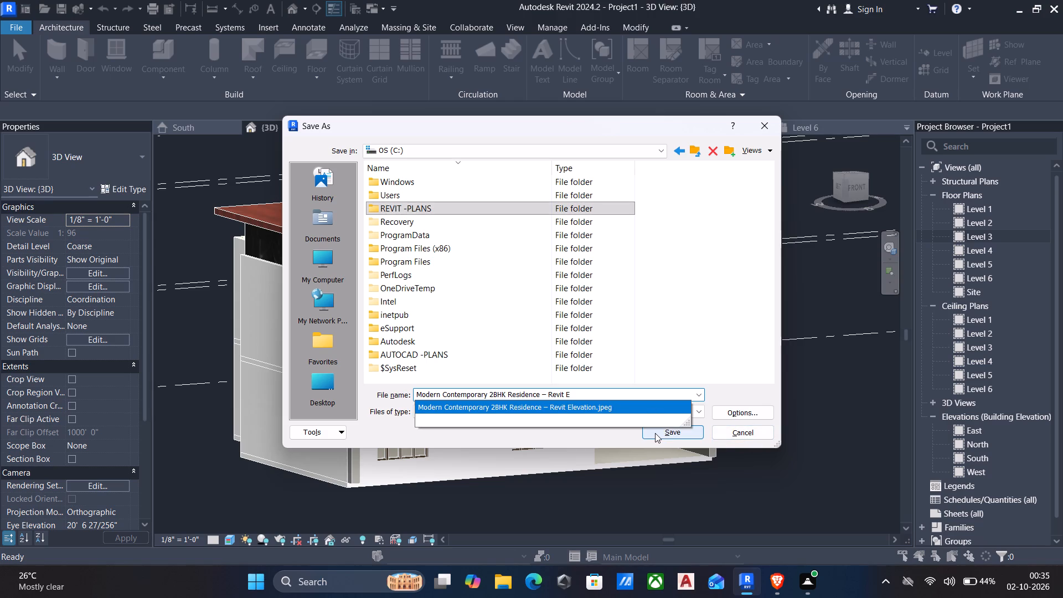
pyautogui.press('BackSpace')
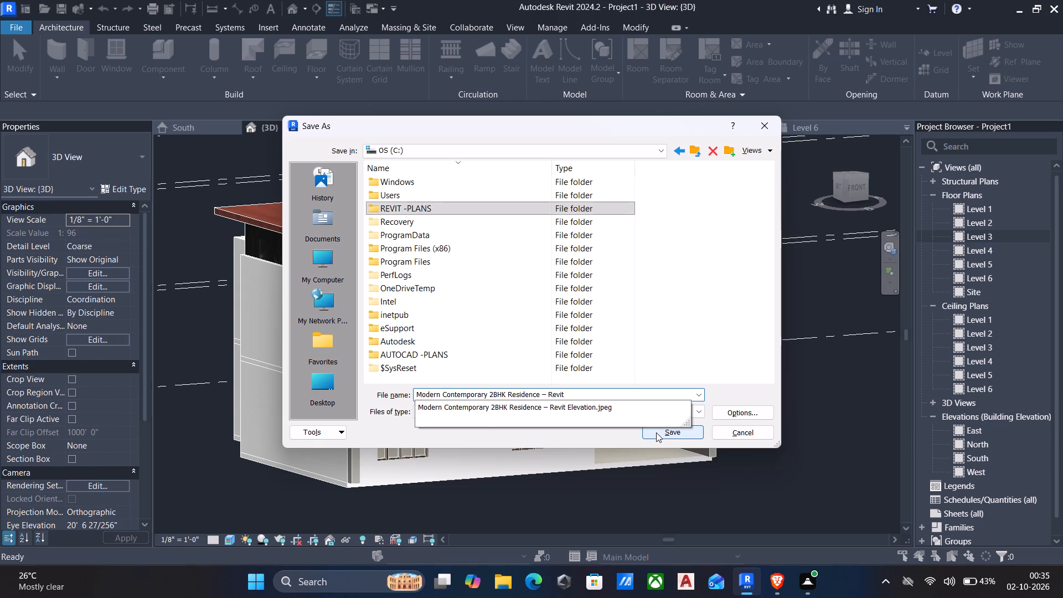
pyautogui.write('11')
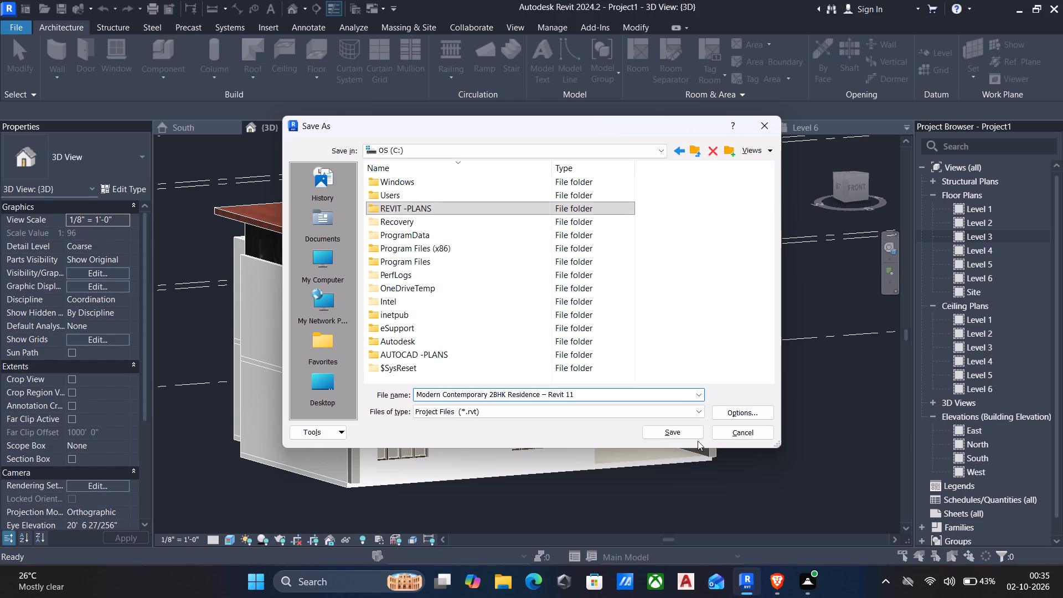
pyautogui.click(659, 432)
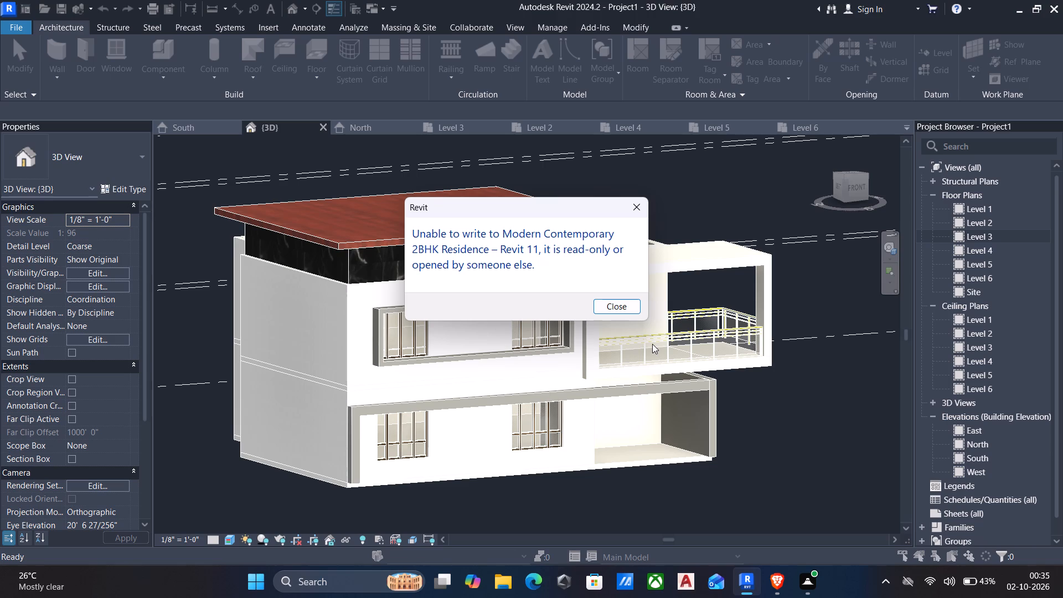
# Save the project in the REVIT -PLANS folder on the C: drive as "revit 2bhk elevation", copying the file name for reuse.
pyautogui.click(616, 305)
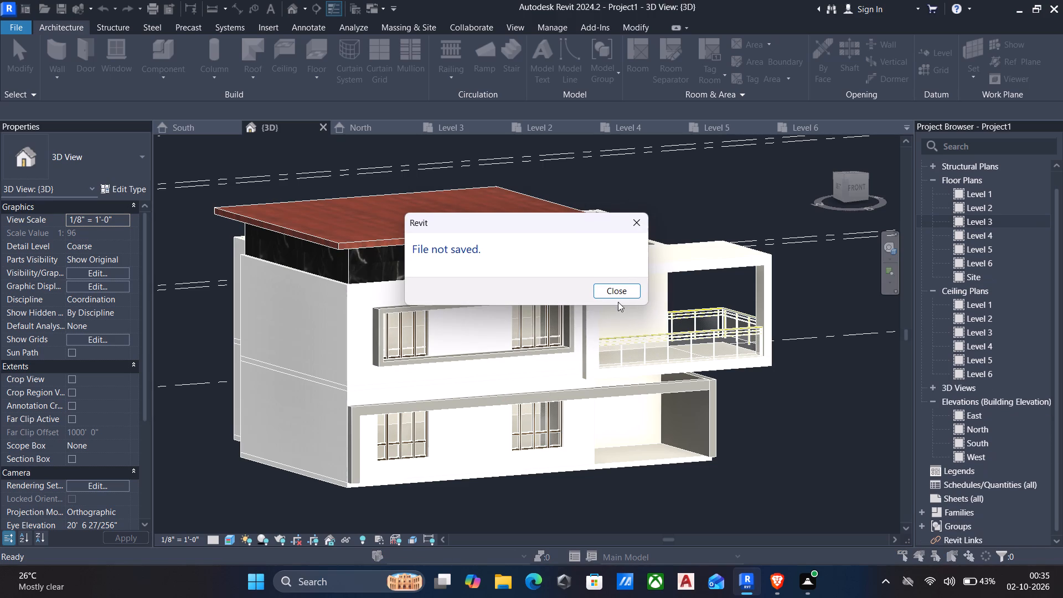
pyautogui.click(642, 216)
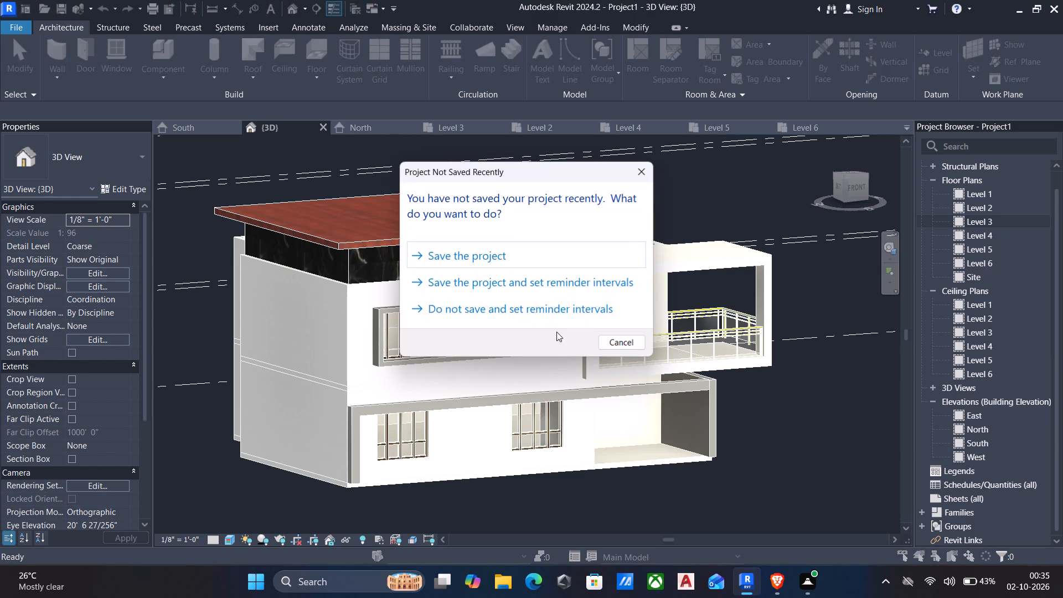
pyautogui.click(497, 256)
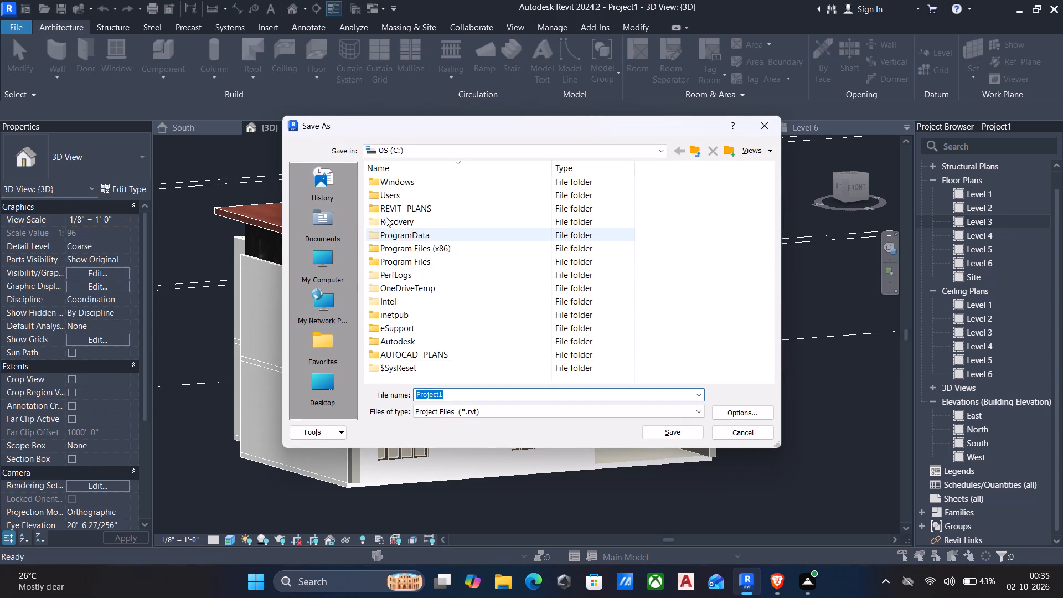
pyautogui.doubleClick(378, 205)
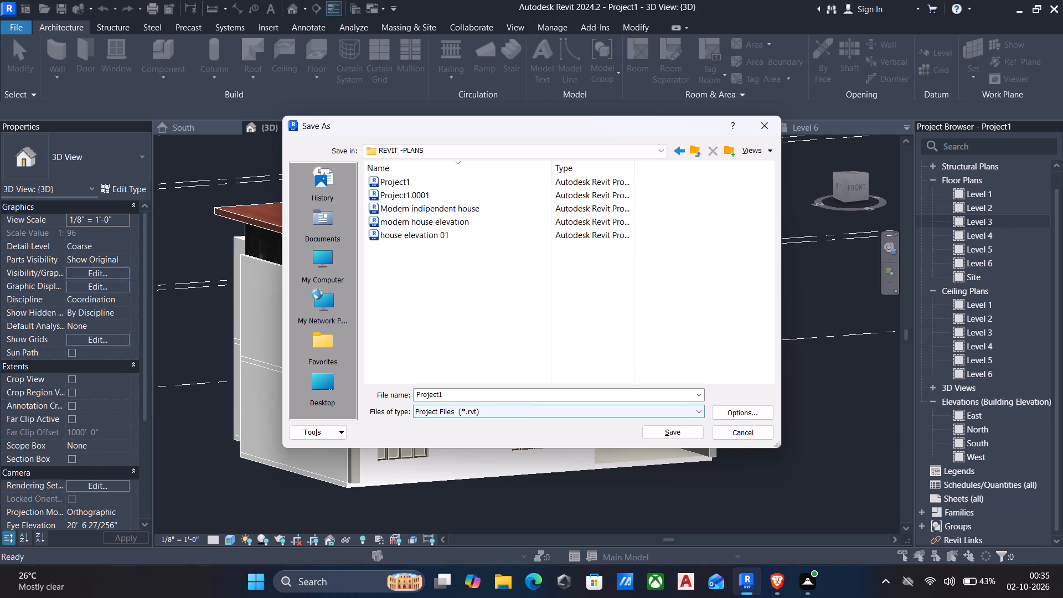
pyautogui.click(511, 394)
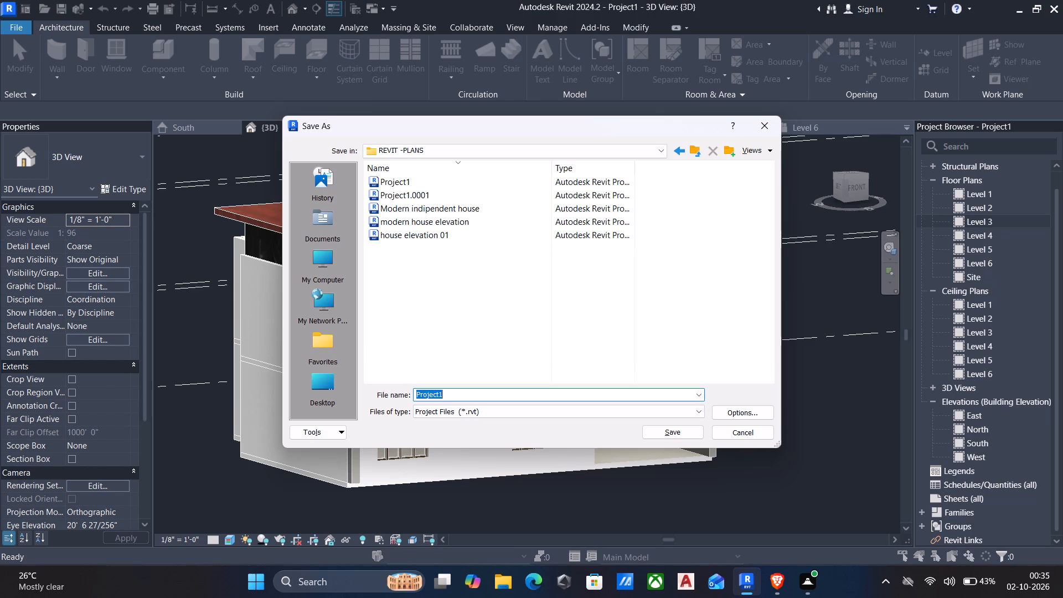
pyautogui.press('BackSpace')
pyautogui.write('revit')
pyautogui.press('space')
pyautogui.press('c')
pyautogui.press('BackSpace')
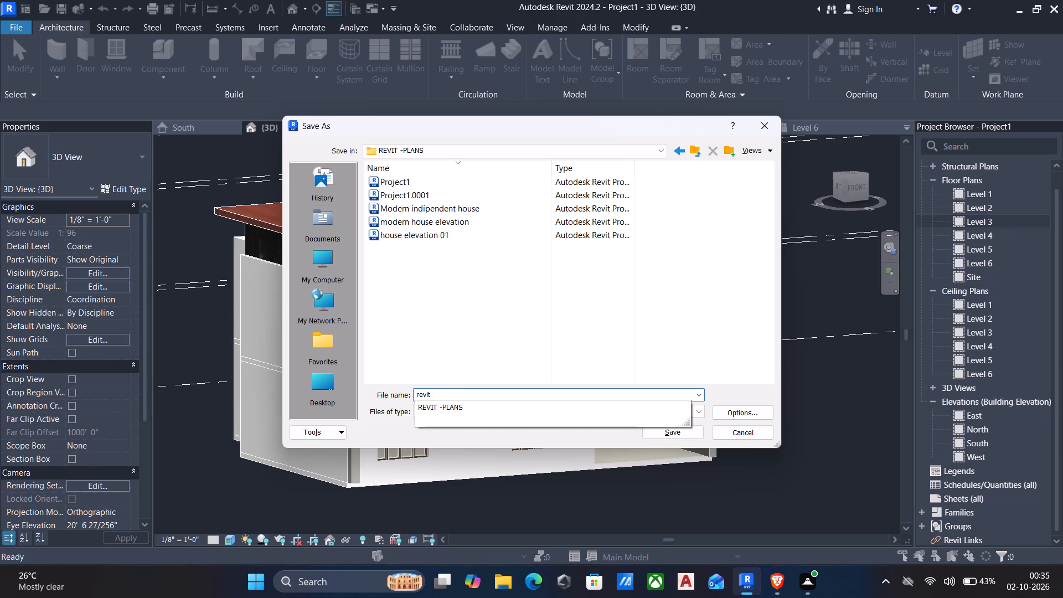
pyautogui.write('2b')
pyautogui.write('hk')
pyautogui.press('space')
pyautogui.write('elev')
pyautogui.write('ation')
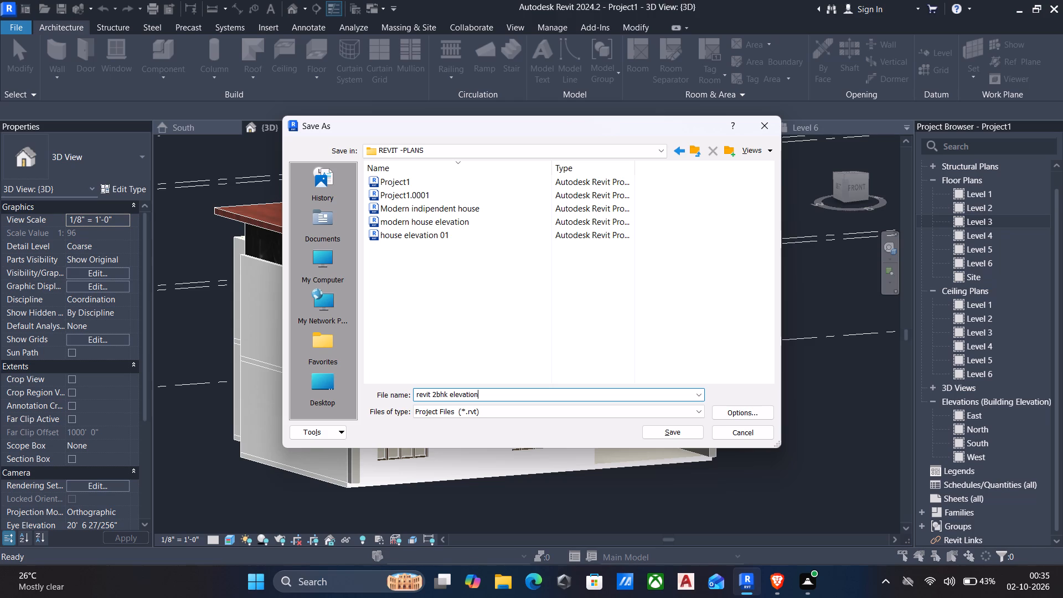
pyautogui.moveTo(524, 396); pyautogui.dragTo(235, 390)
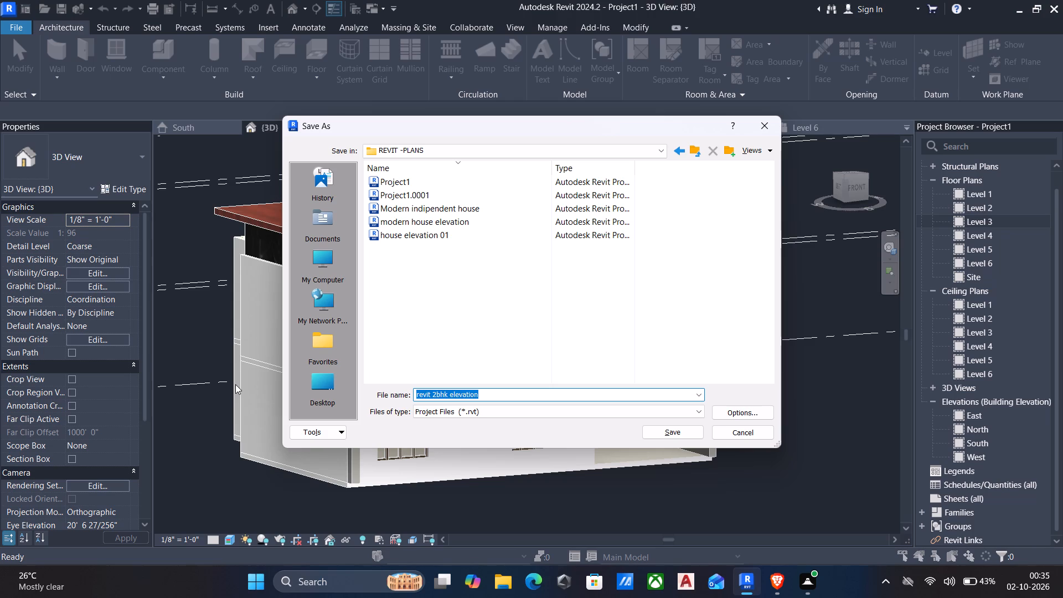
pyautogui.hotkey('ctrl', 'c')
pyautogui.click(664, 429)
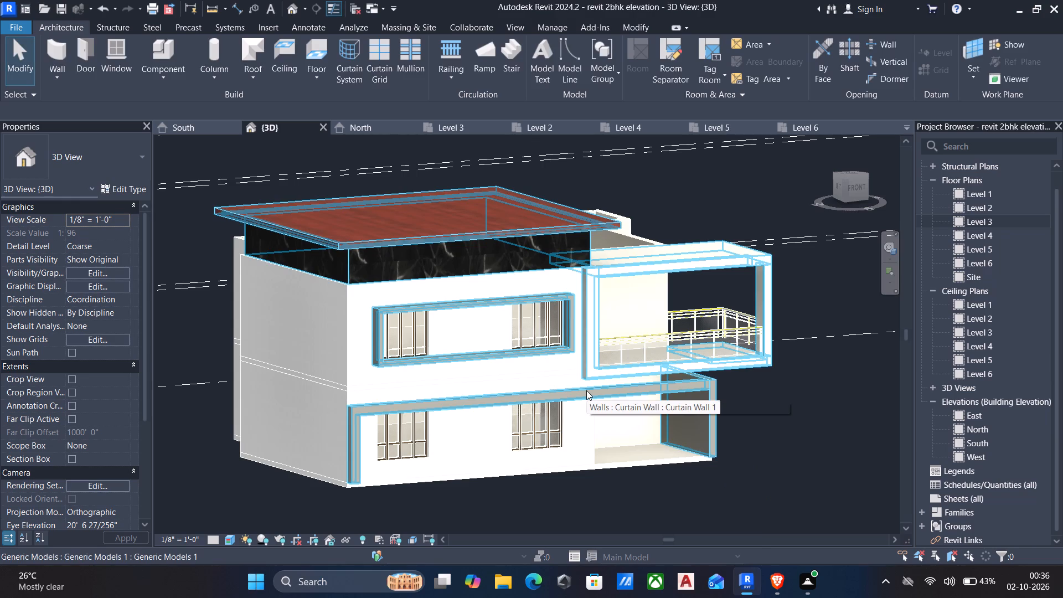
# Preview the print of the visible portion of the 3D view, then return to the model.
pyautogui.hotkey('ctrl', 'p')
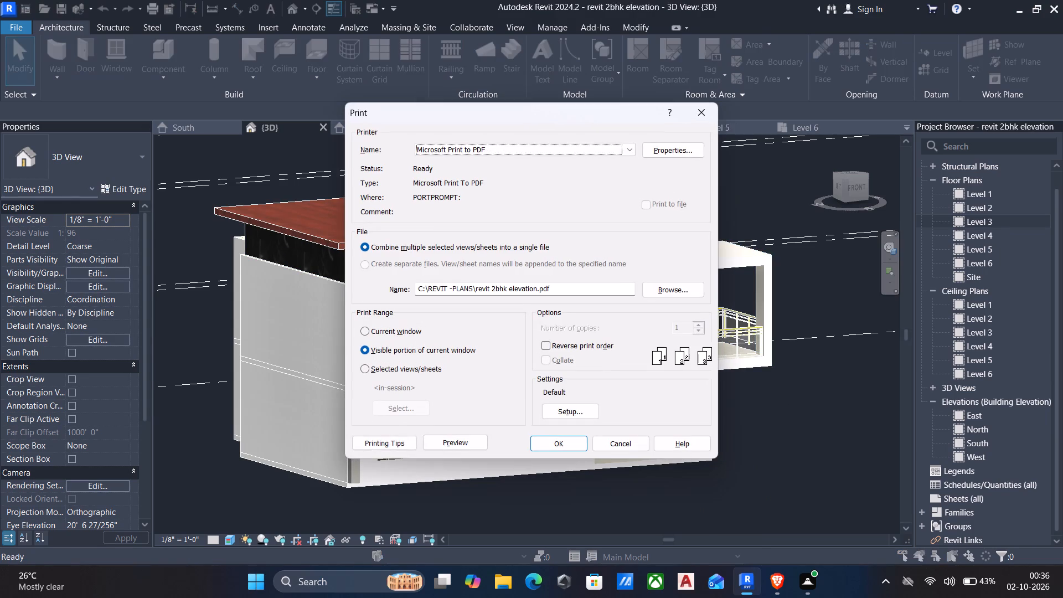
pyautogui.click(451, 445)
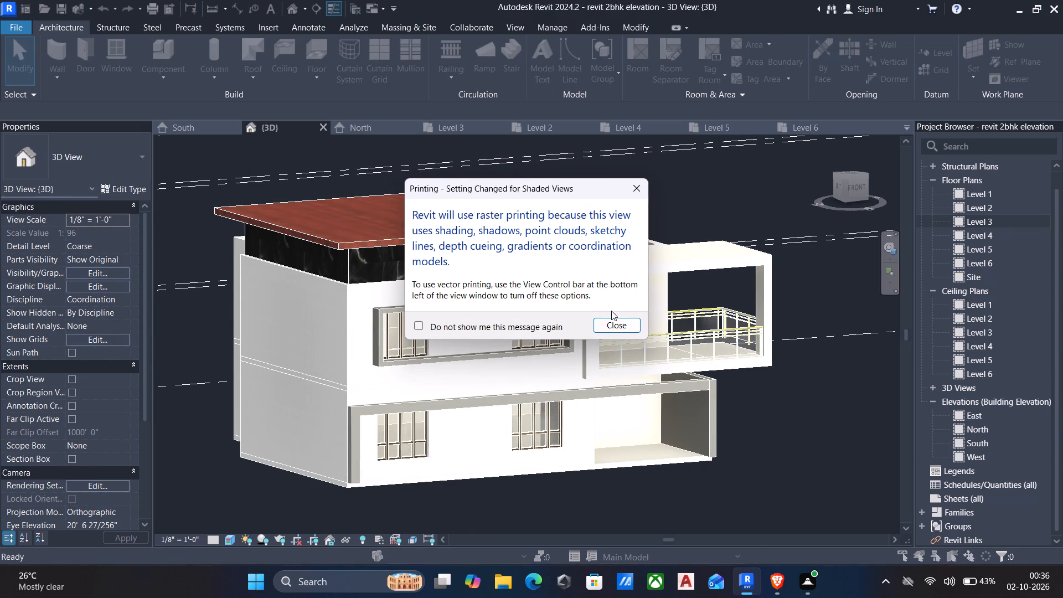
pyautogui.click(614, 325)
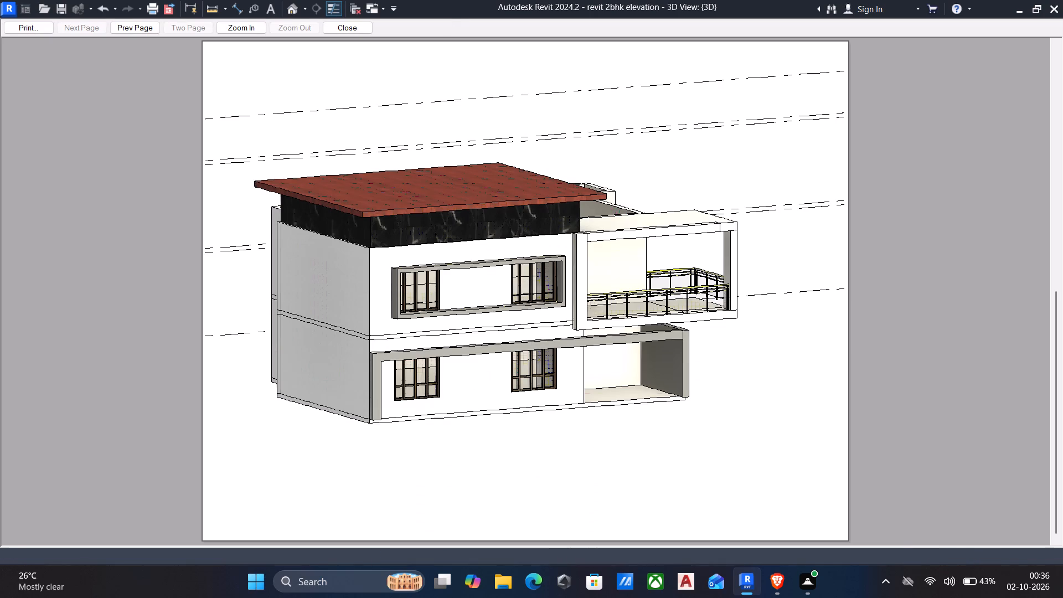
pyautogui.click(335, 23)
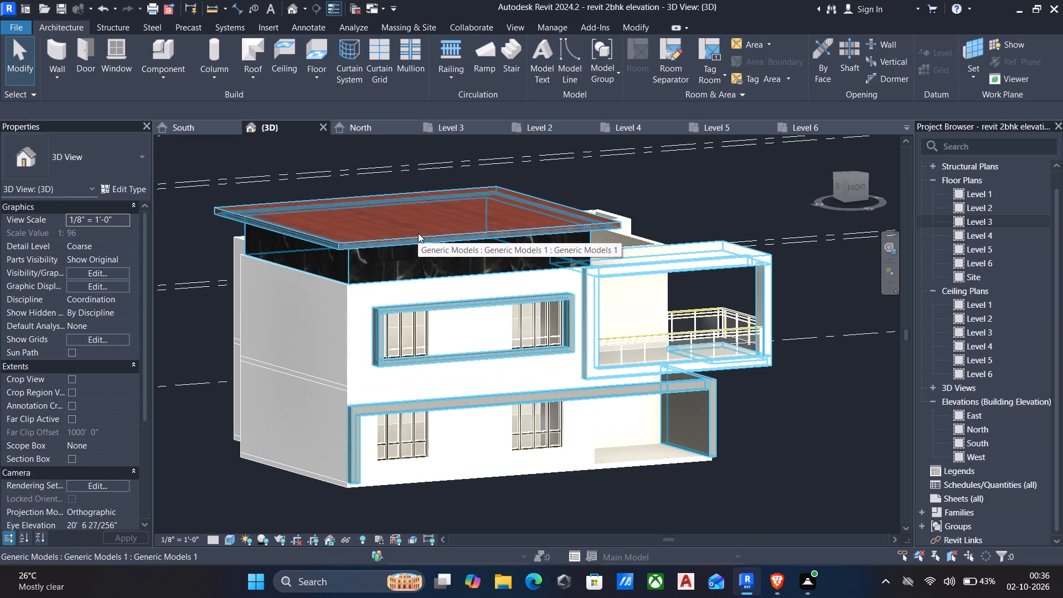
# Print the visible portion of the 3D view with Microsoft Print to PDF, saving it in REVIT -PLANS as "revit 2bhk elevation".
pyautogui.hotkey('ctrl', 'p')
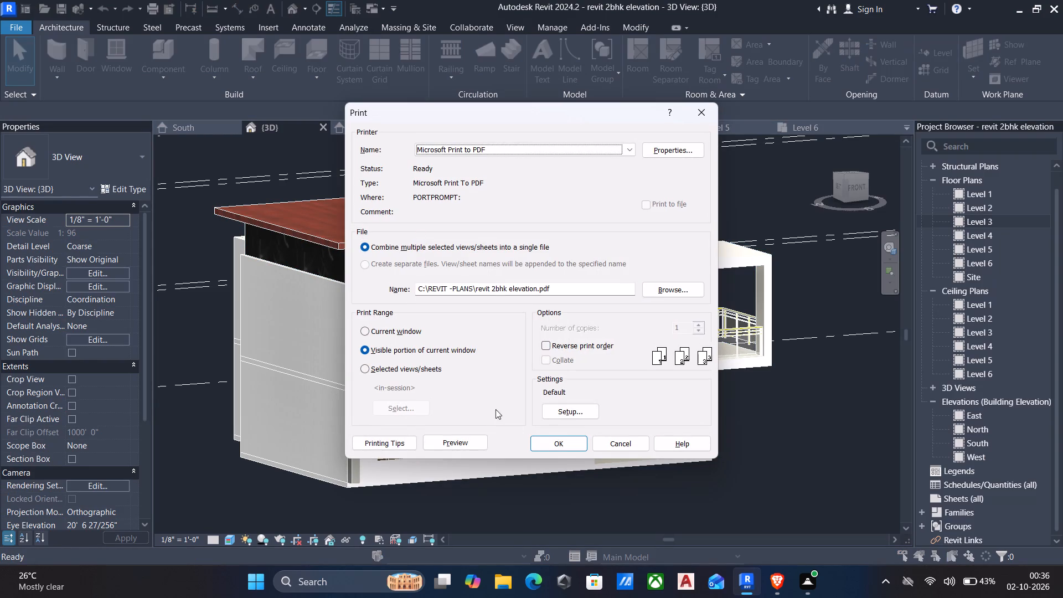
pyautogui.click(548, 443)
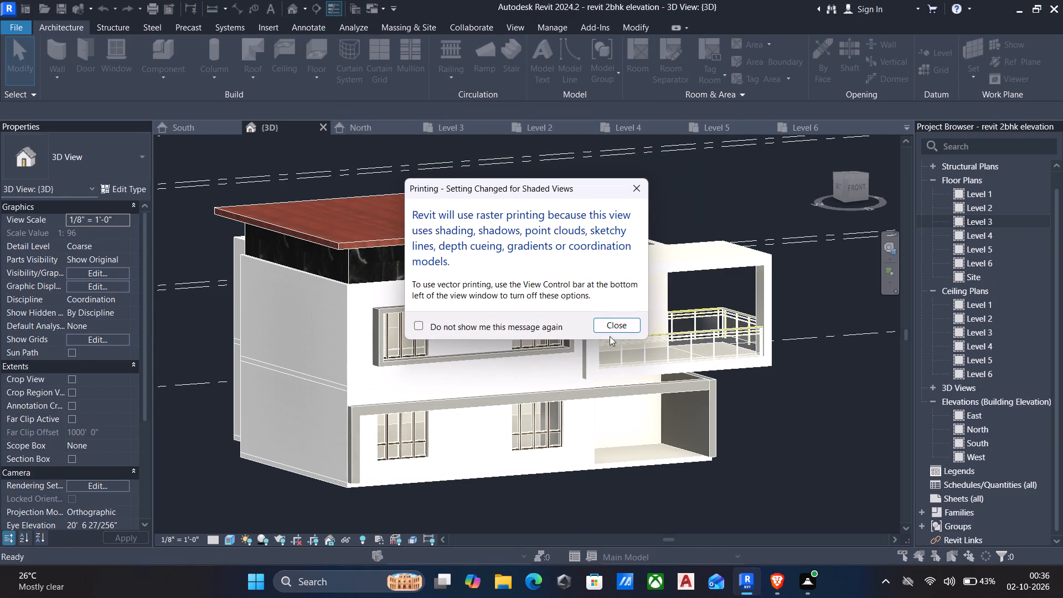
pyautogui.click(615, 325)
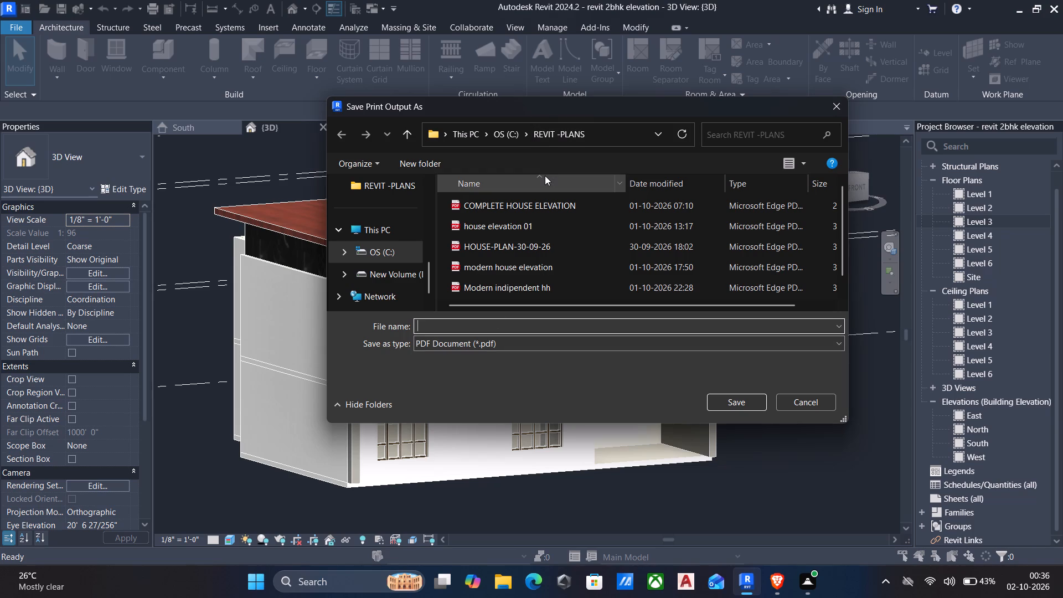
pyautogui.hotkey('ctrl', 'v')
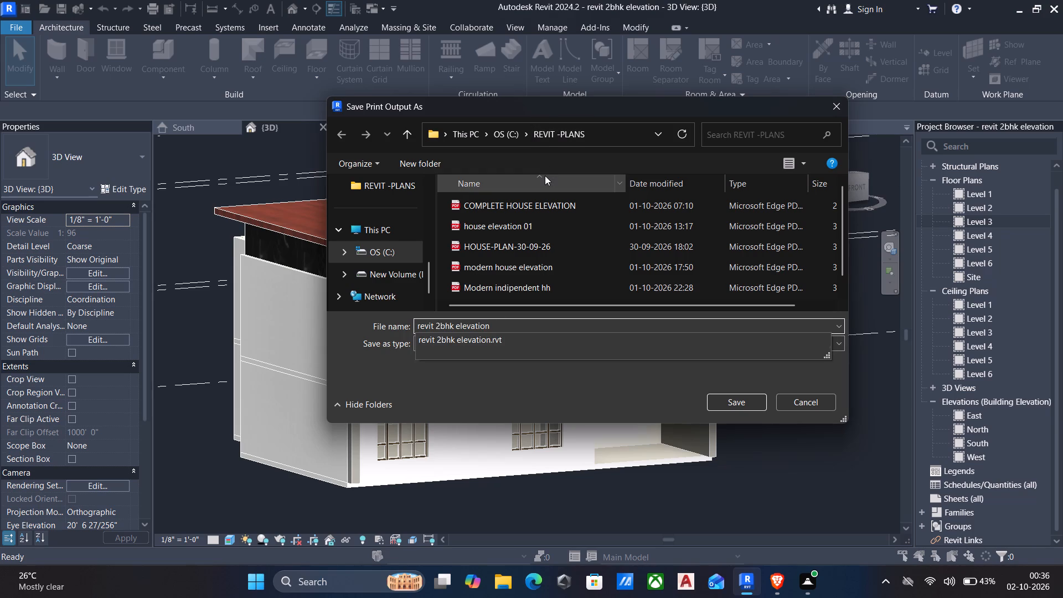
pyautogui.click(712, 404)
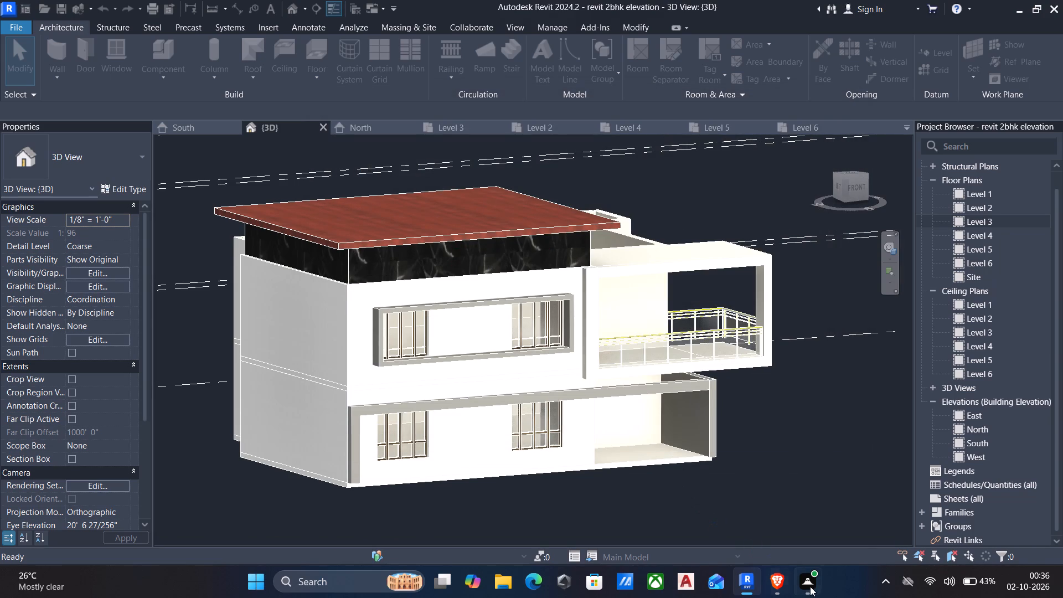